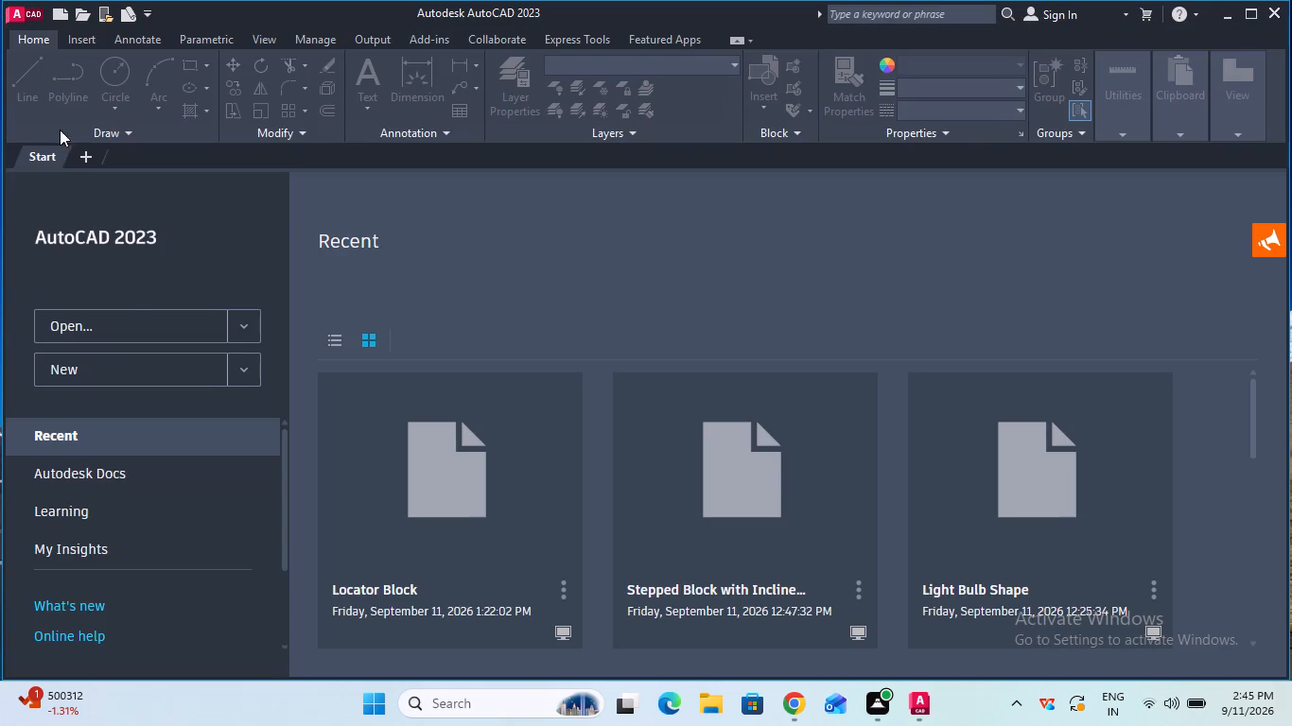
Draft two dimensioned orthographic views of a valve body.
Start a new blank drawing.
click(140, 371)
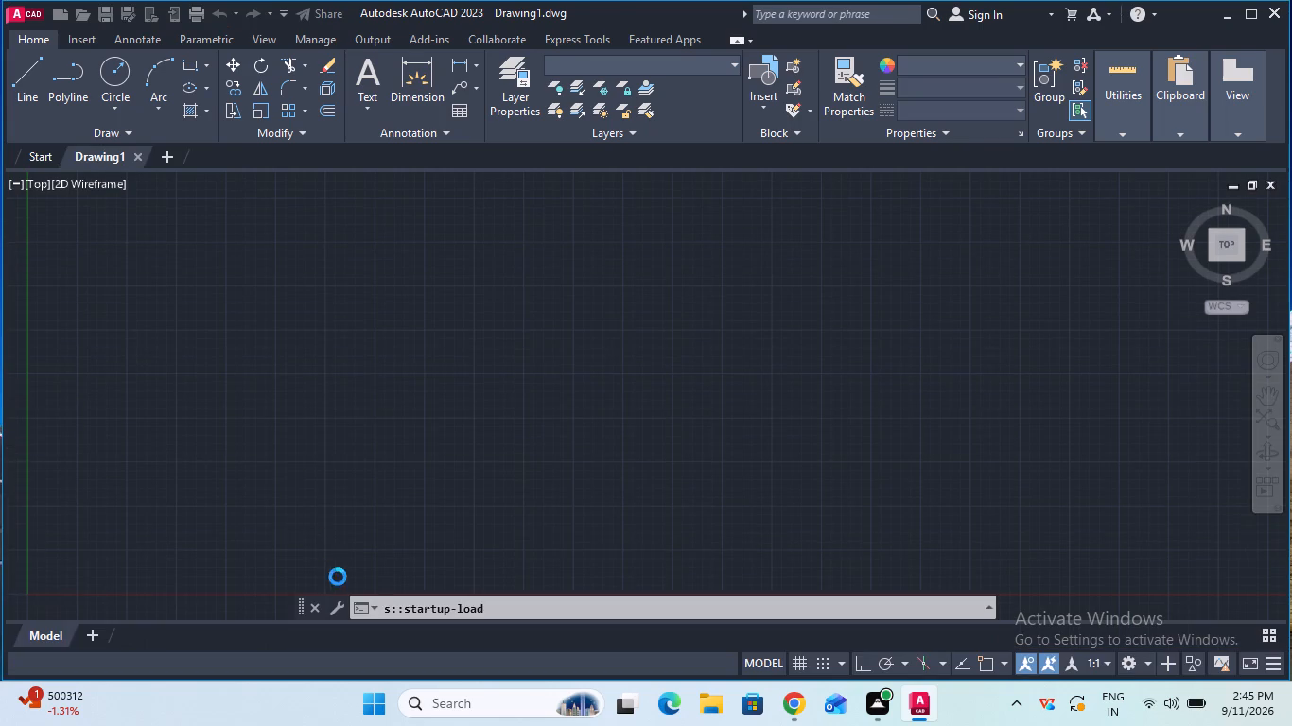
Turn on log file recording with the LOGFILEON command.
click(441, 601)
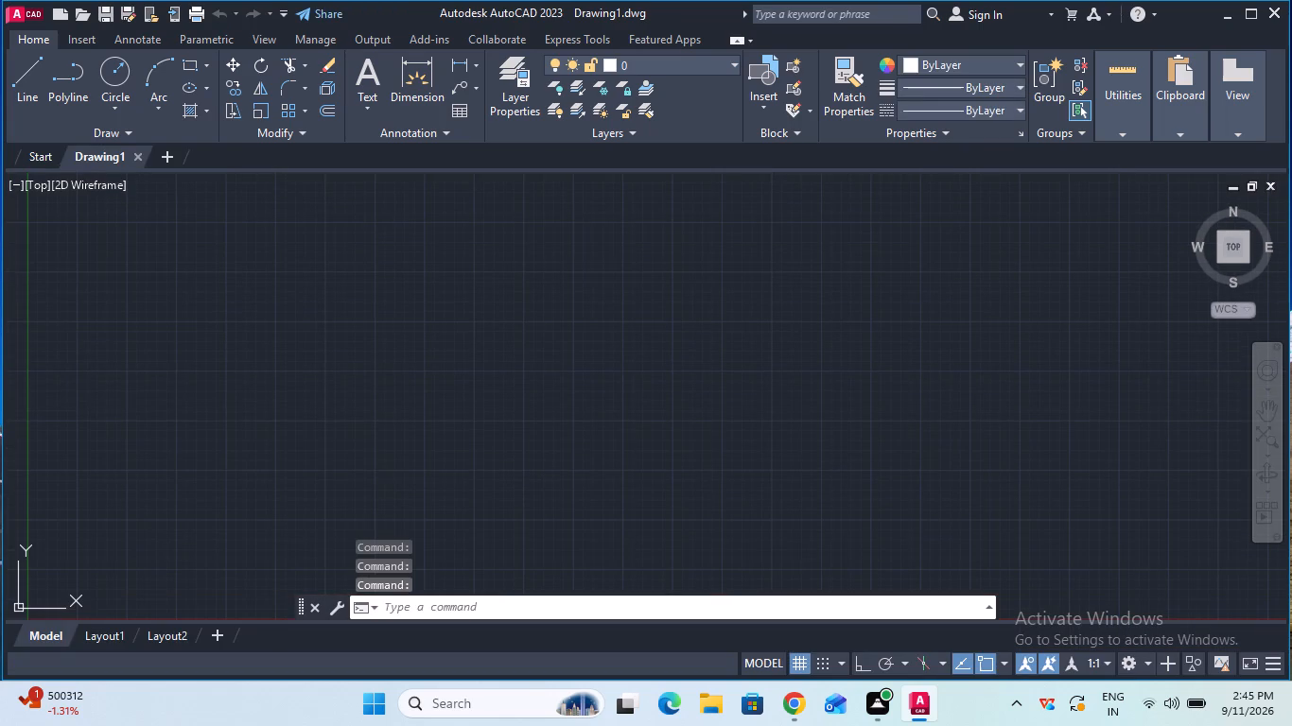
text(log)
text(fil)
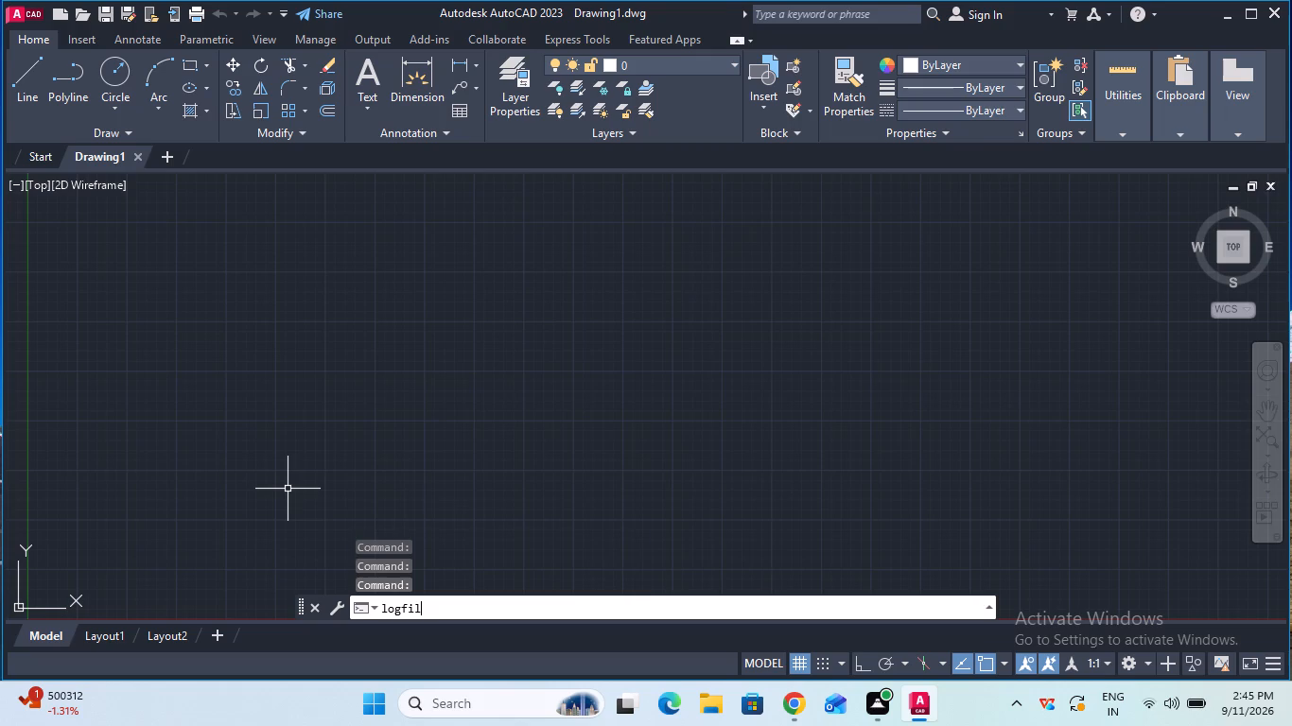
click(467, 541)
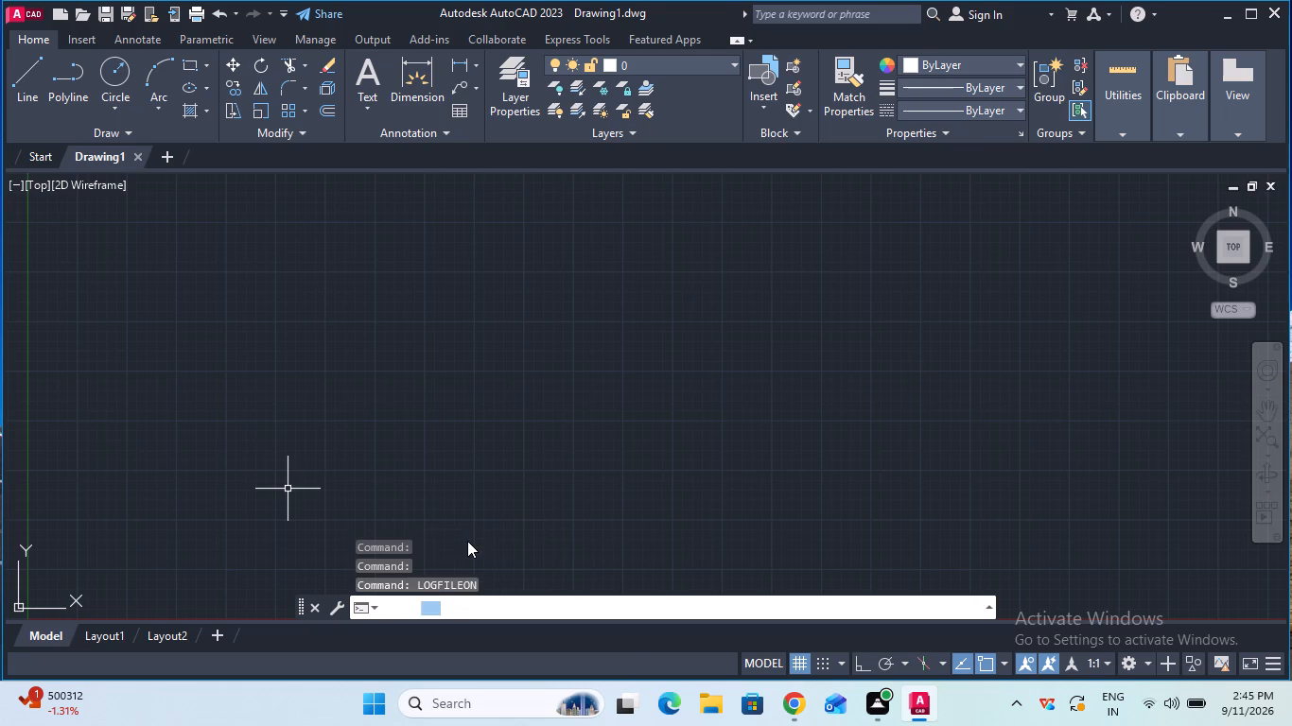
Configure the drawing units to a length precision of 0.00 and an insertion scale in millimeters.
click(469, 614)
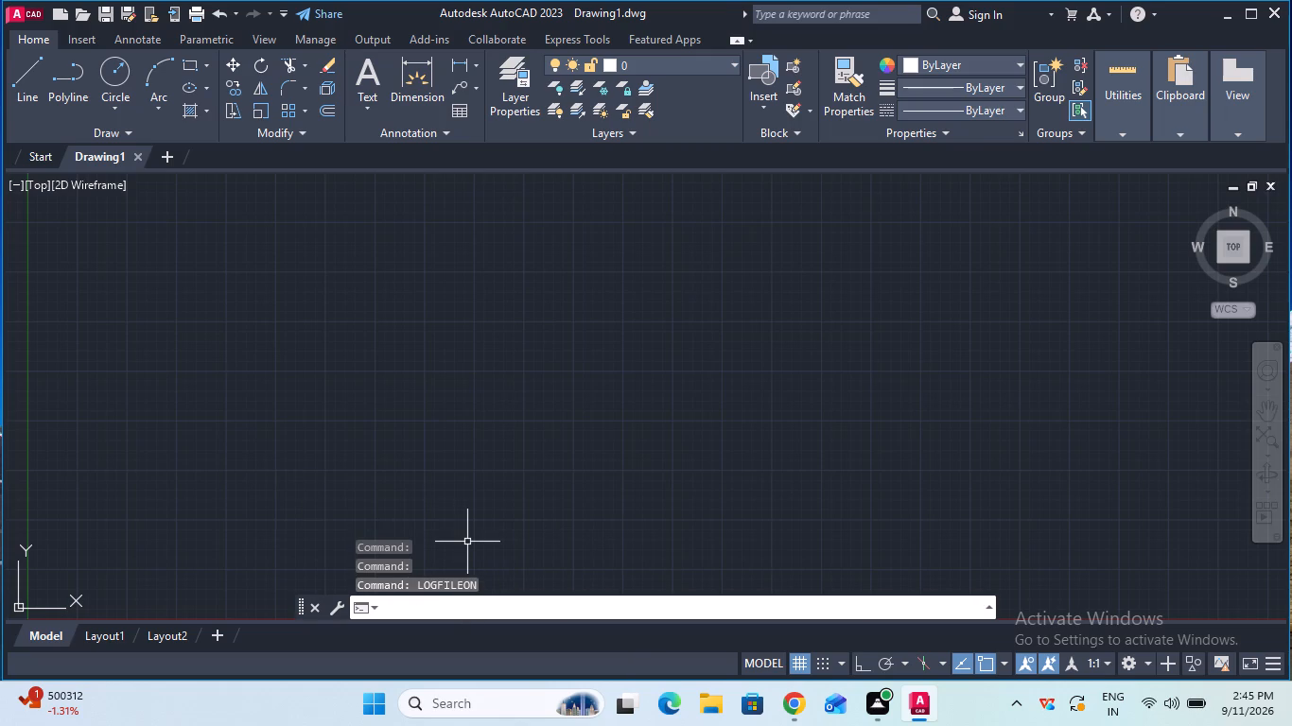
text(unit)
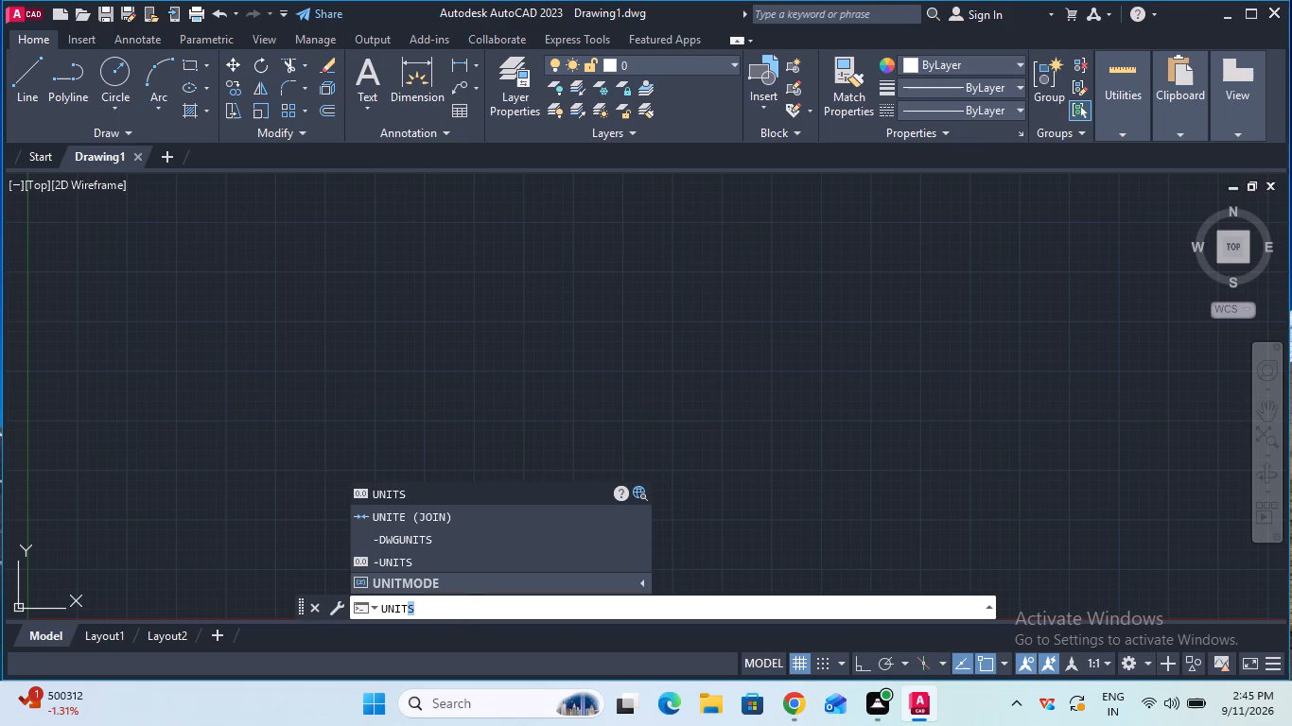
click(436, 482)
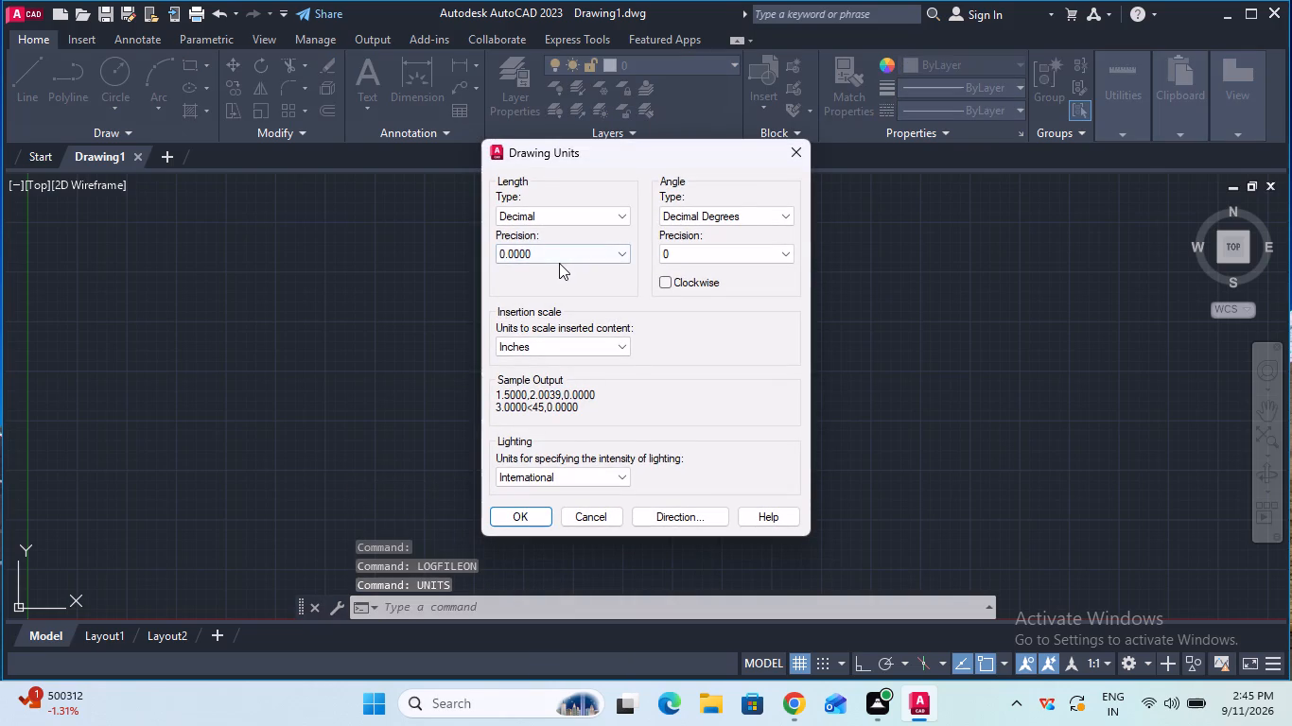
click(559, 261)
click(554, 295)
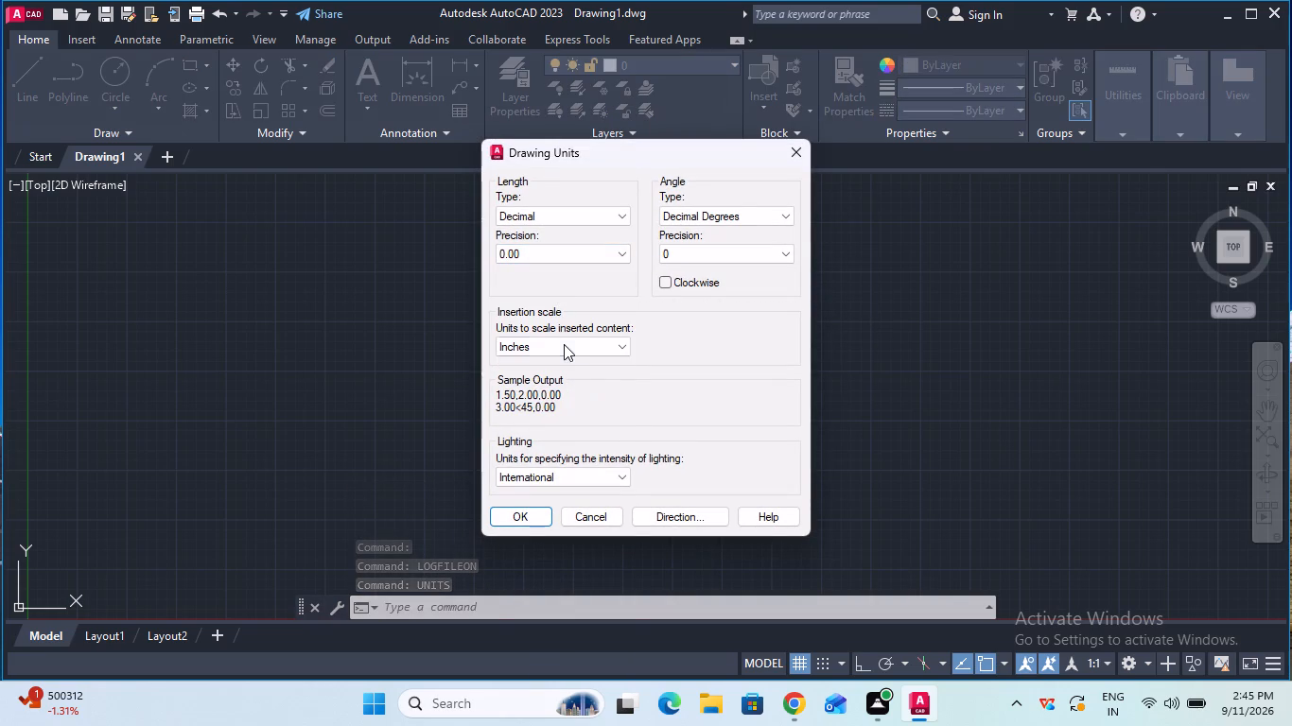
click(566, 344)
click(561, 422)
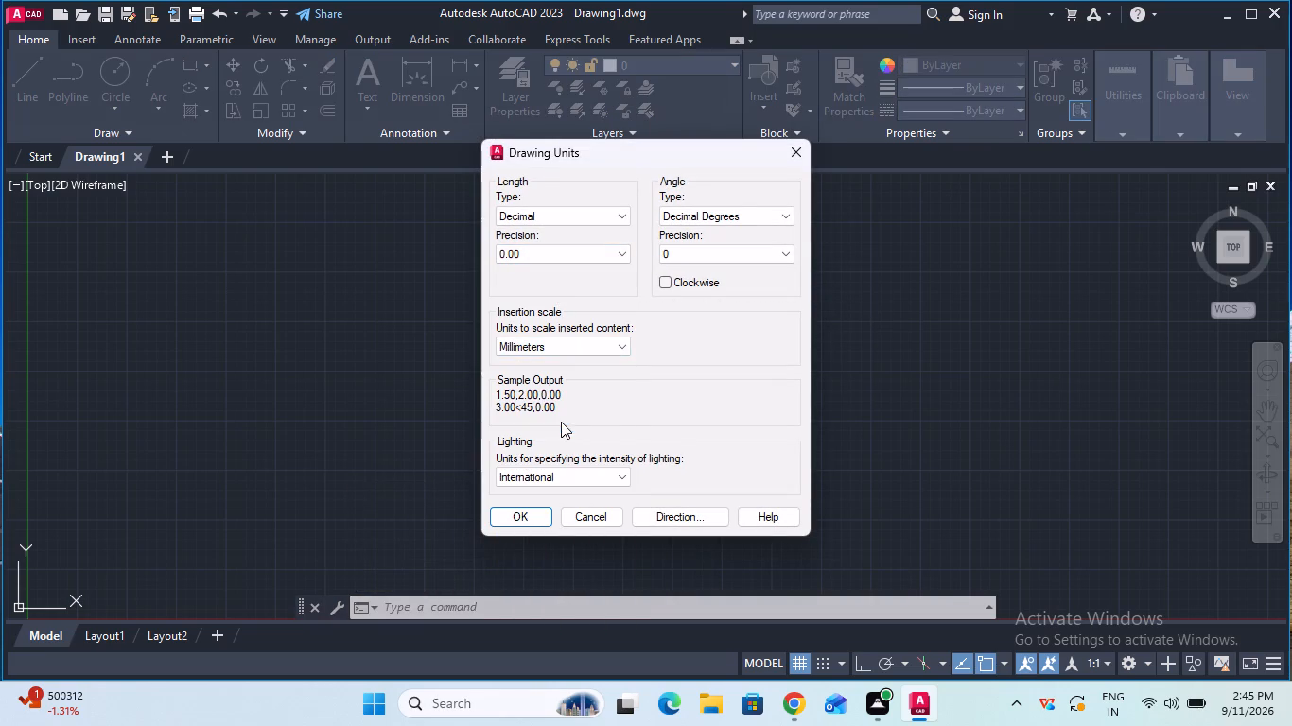
click(533, 509)
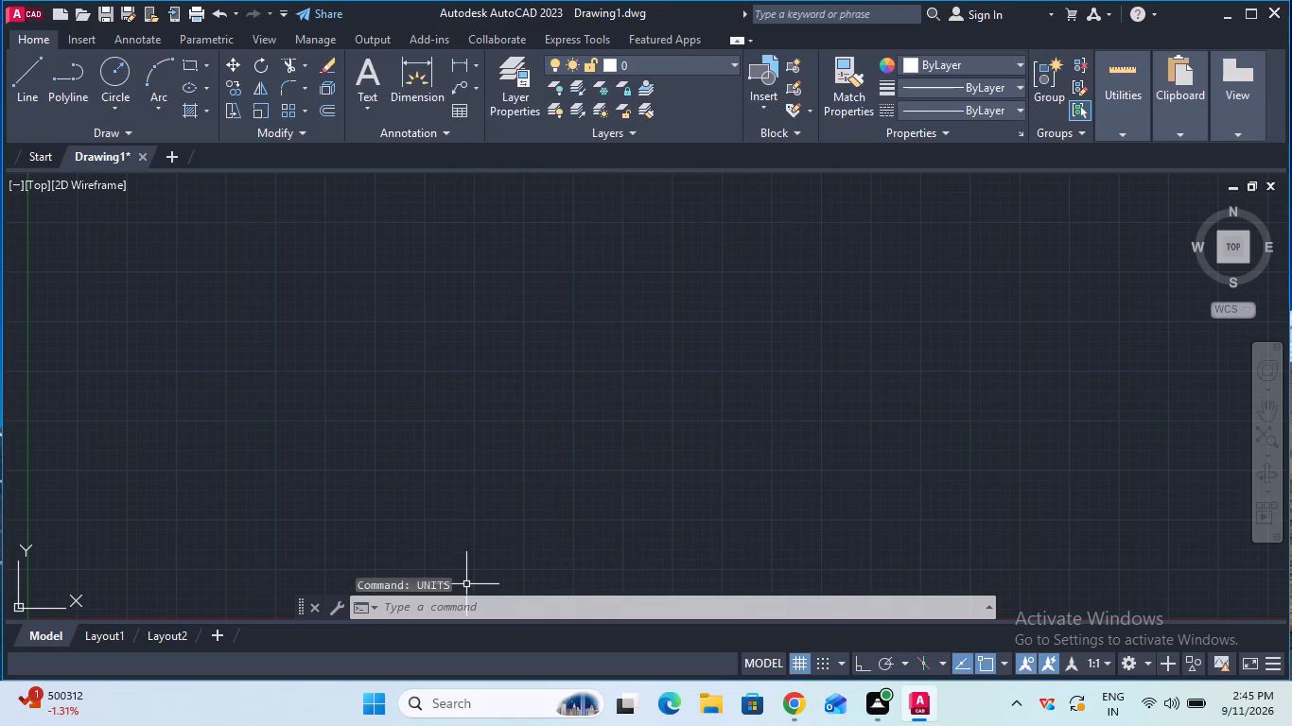
Open the Standard dimension style for modification and set its linear dimension precision to 0.00.
click(463, 598)
key(d)
key(Return)
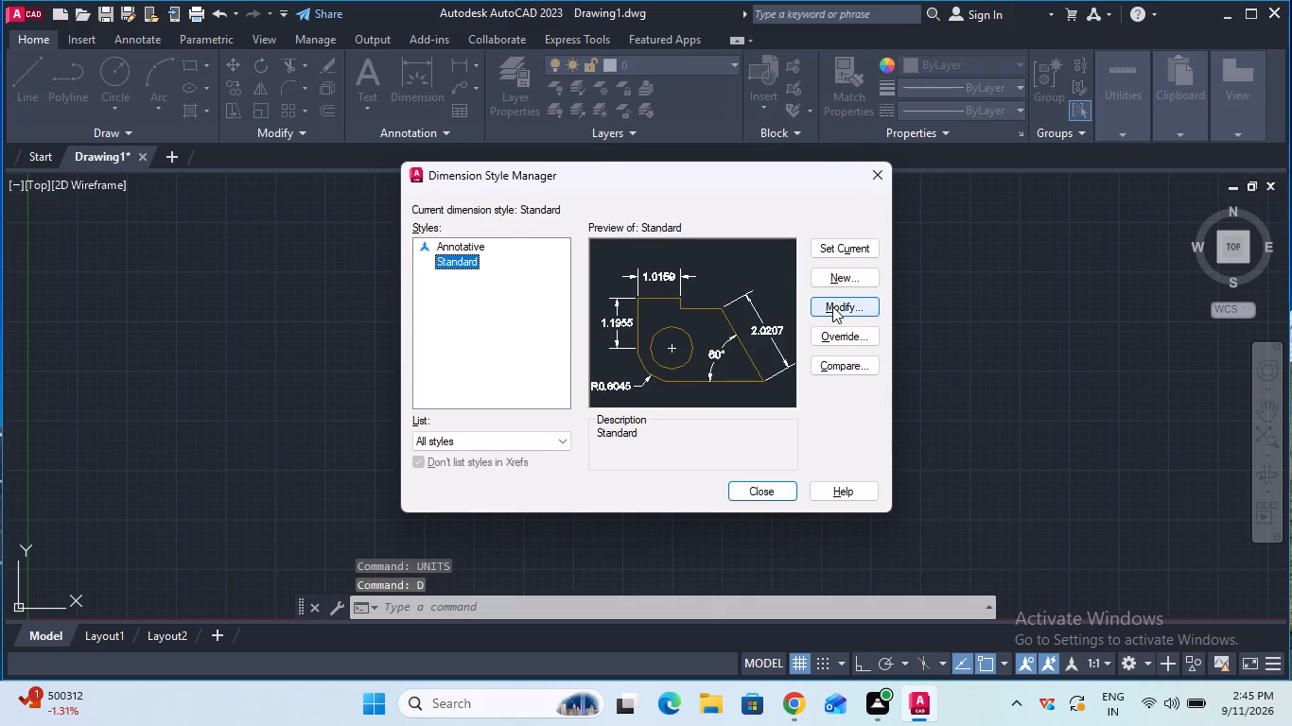
click(832, 306)
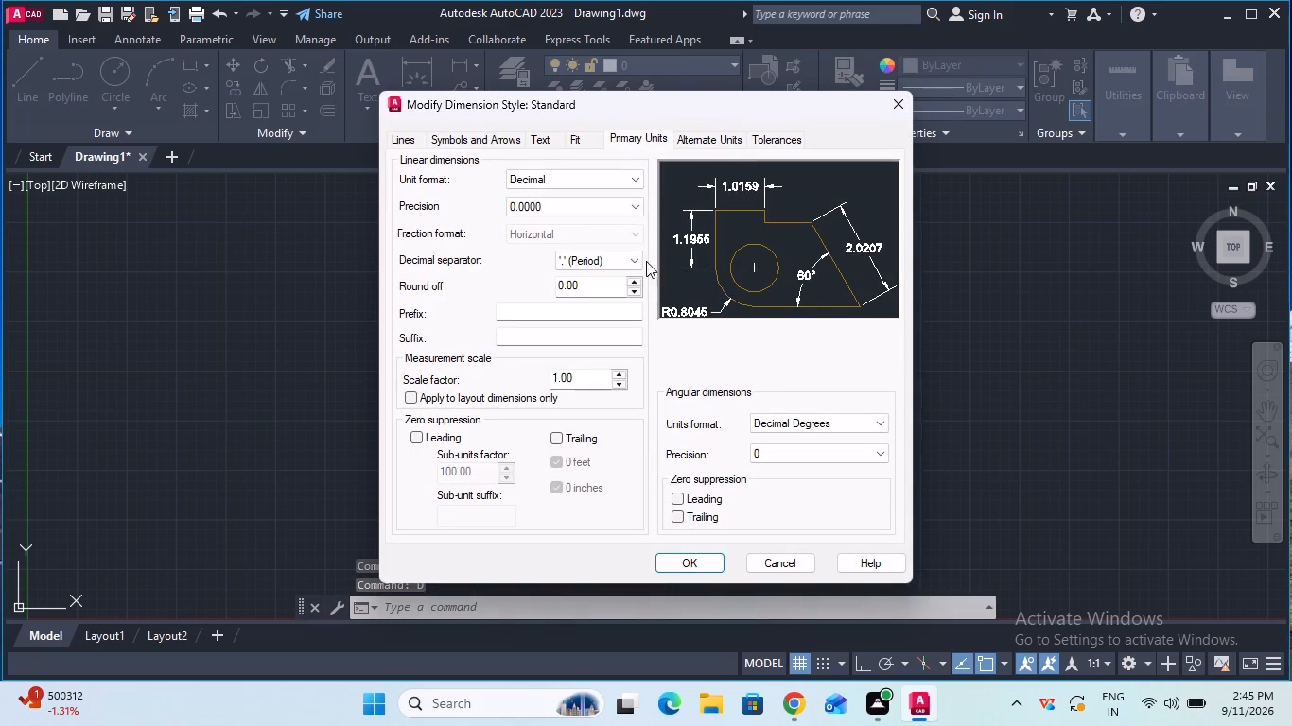
click(602, 210)
click(605, 253)
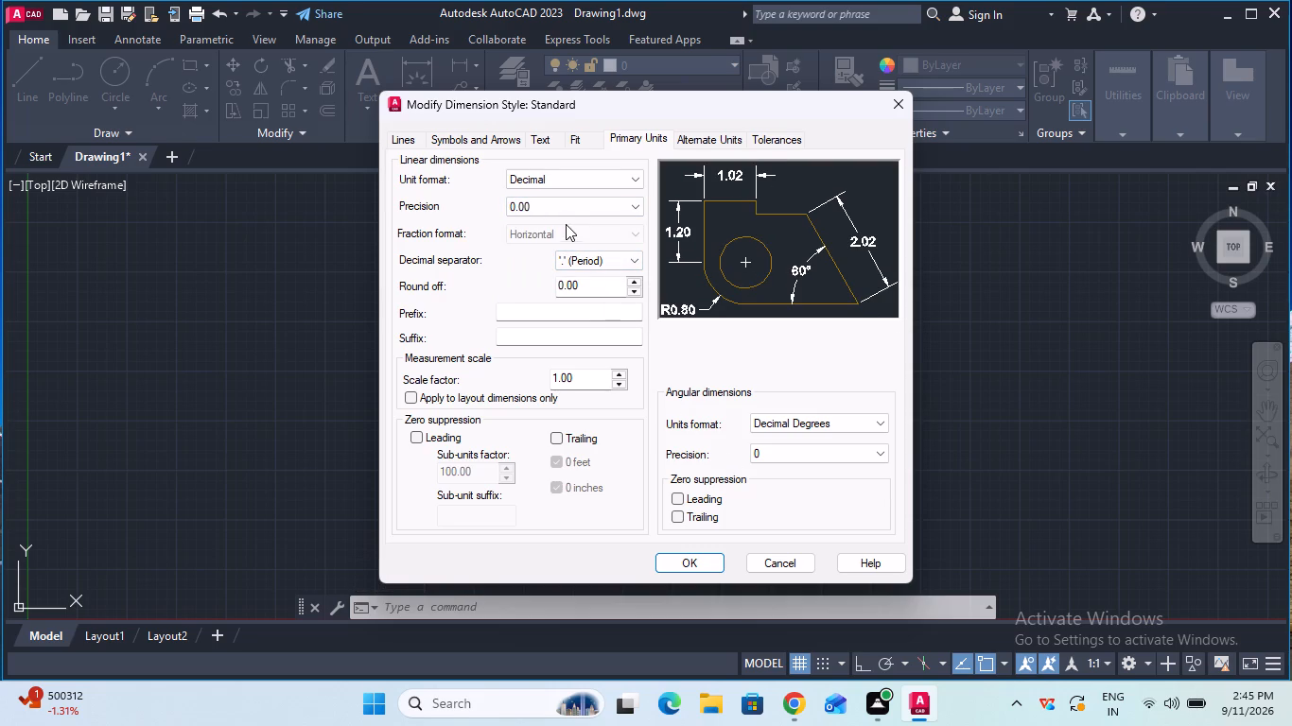
Set the Standard dimension style's text height to 6 and text alignment to ISO standard, and make the style current.
click(544, 139)
click(605, 275)
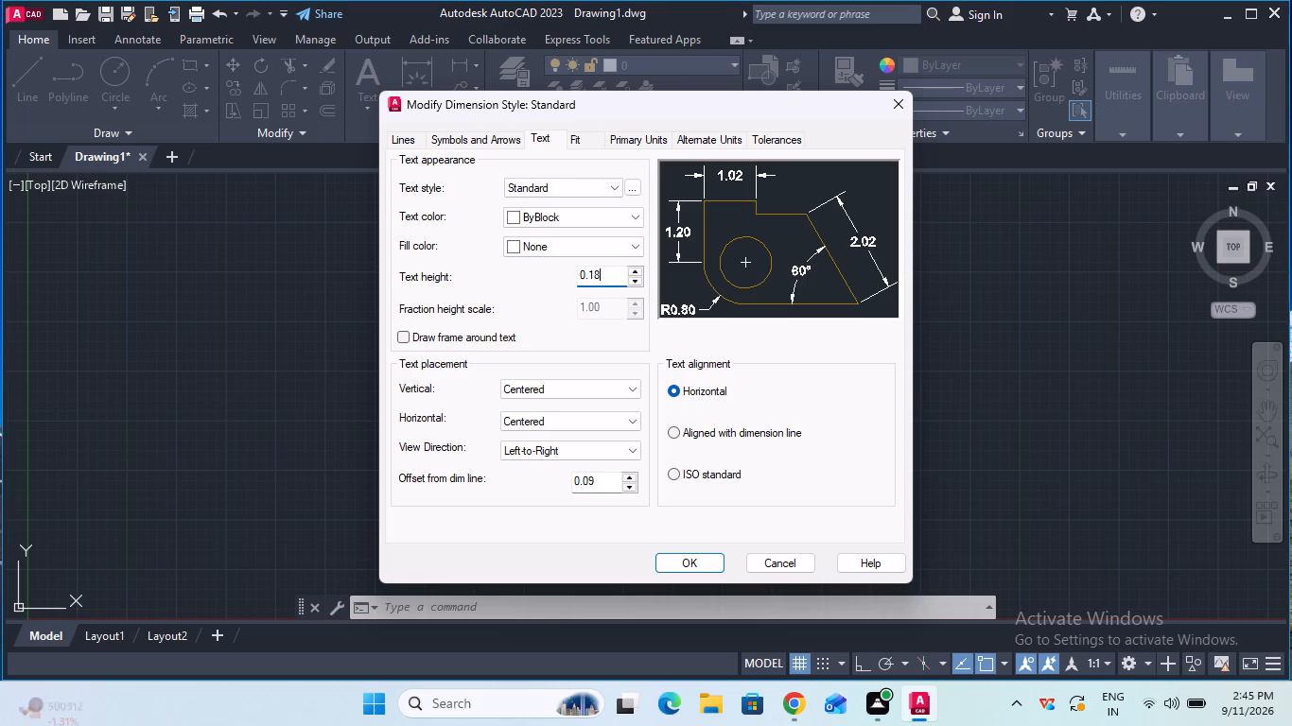
key(BackSpace)
key(BackSpace)
key(BackSpace)
key(BackSpace)
key(BackSpace)
key(BackSpace)
key(BackSpace)
key(BackSpace)
key(BackSpace)
key(BackSpace)
key(BackSpace)
key(BackSpace)
key(BackSpace)
key(BackSpace)
key(BackSpace)
key(BackSpace)
key(6)
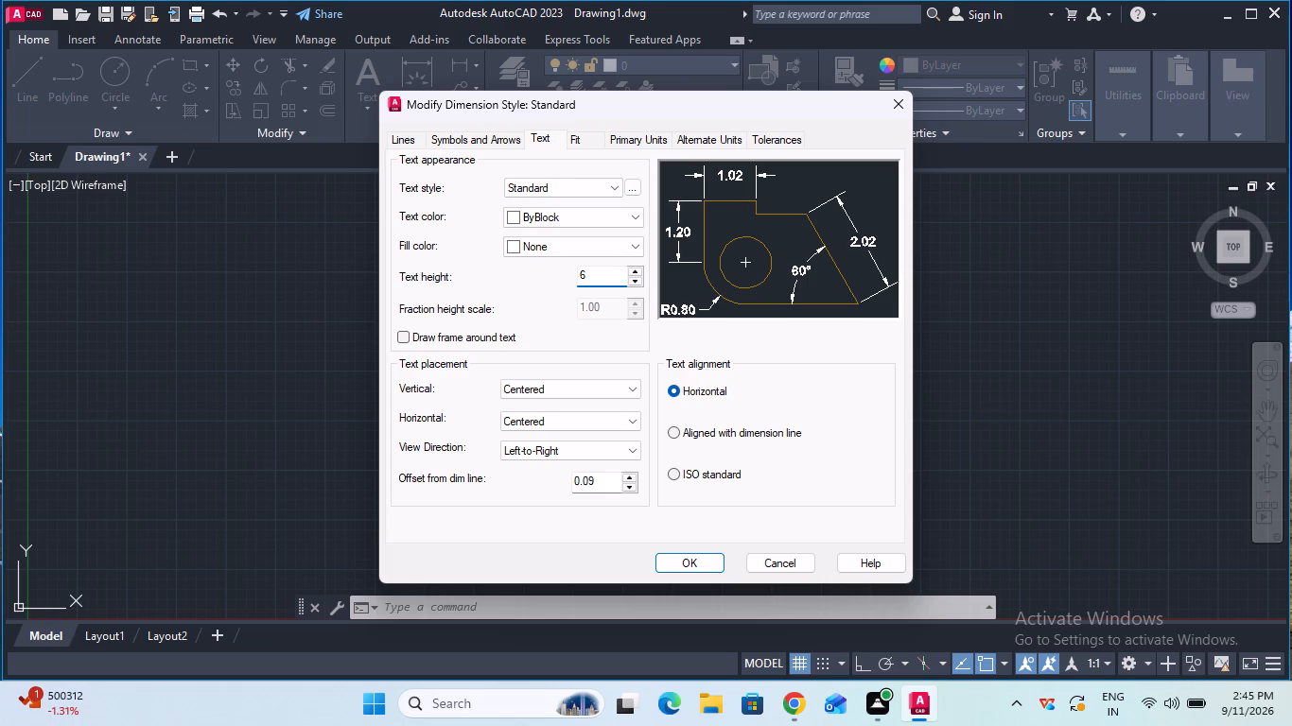
click(673, 471)
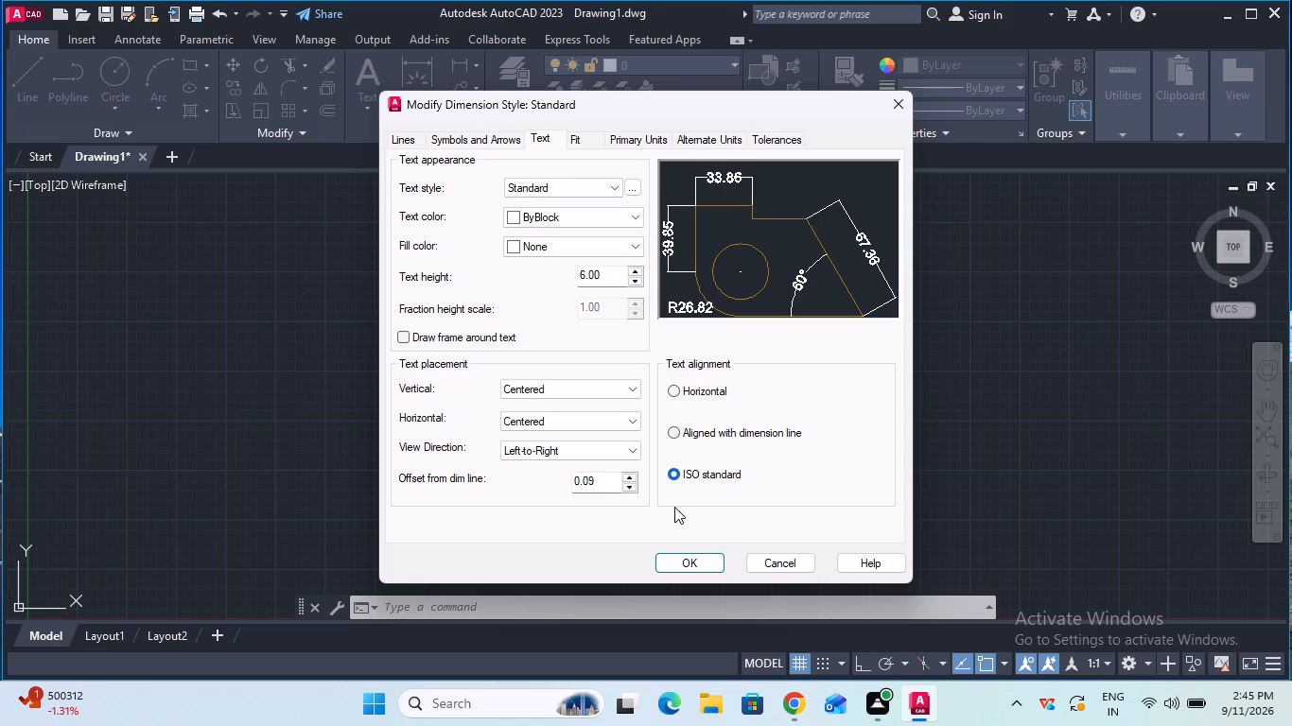
click(679, 559)
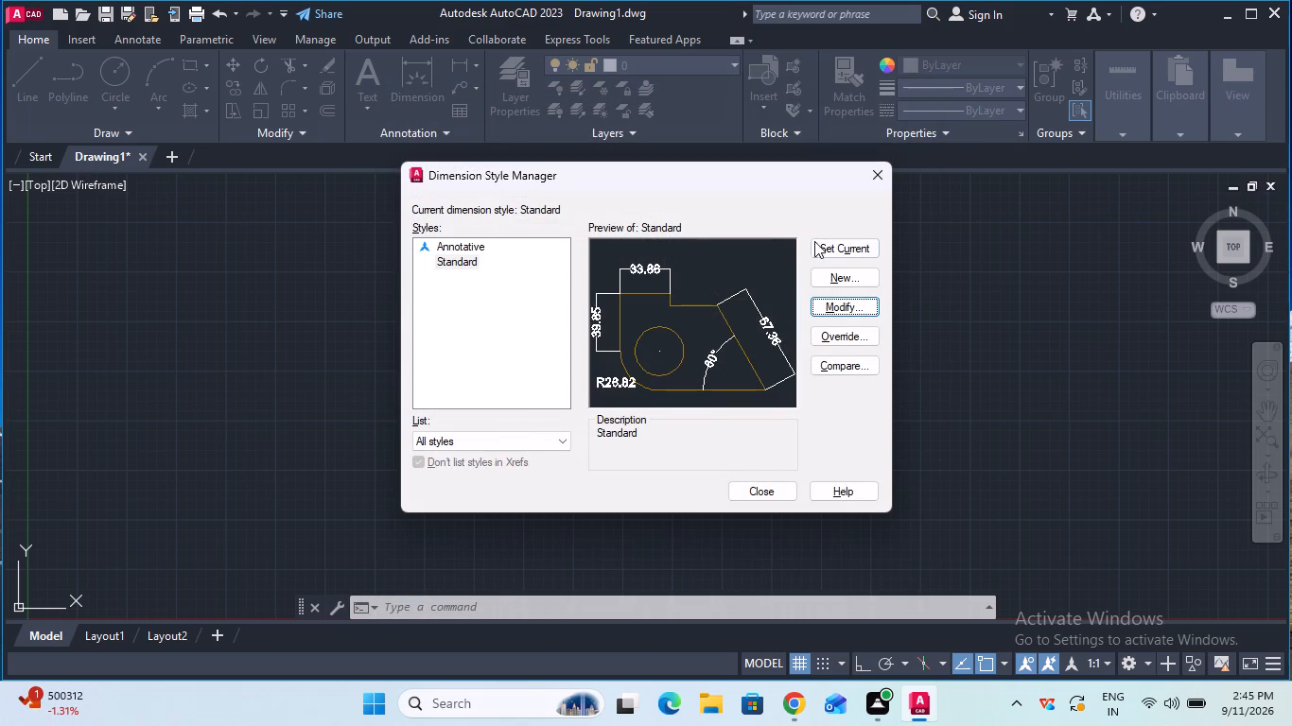
click(822, 253)
click(768, 483)
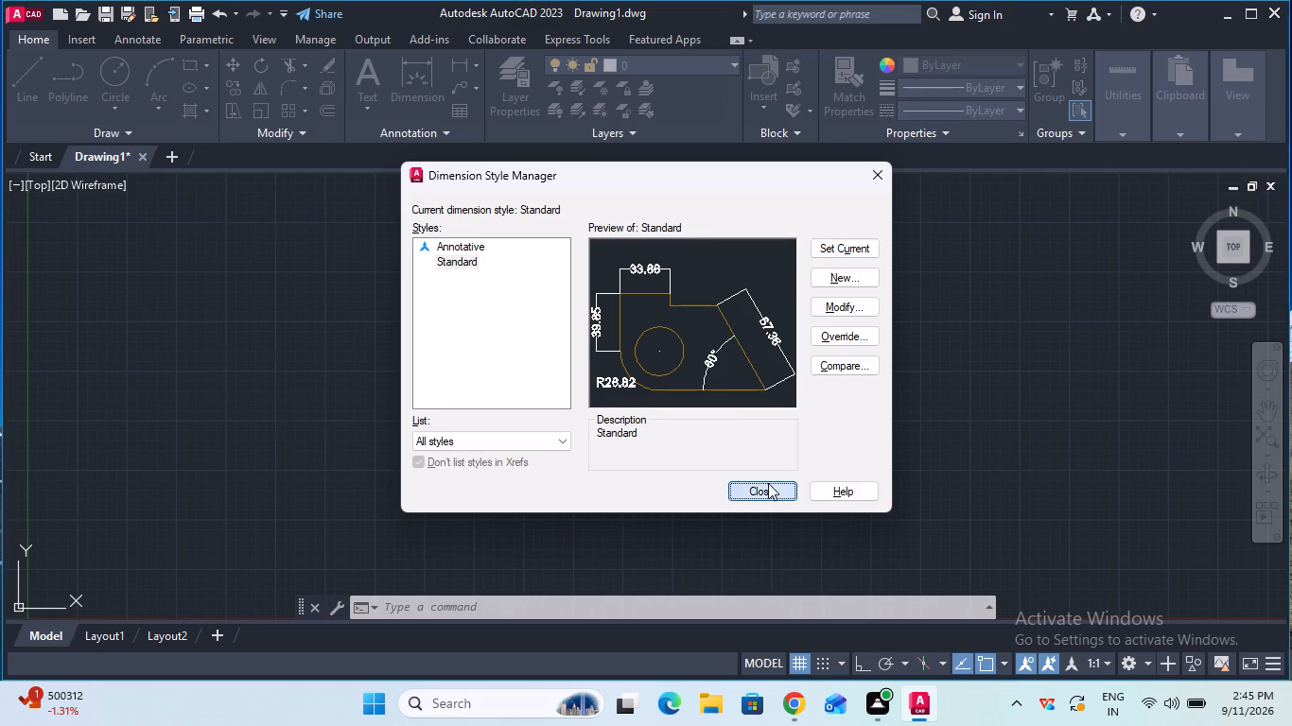
Set the model space limits with lower left corner 0.00,0.00 and upper right corner 100.00,100.00.
click(662, 603)
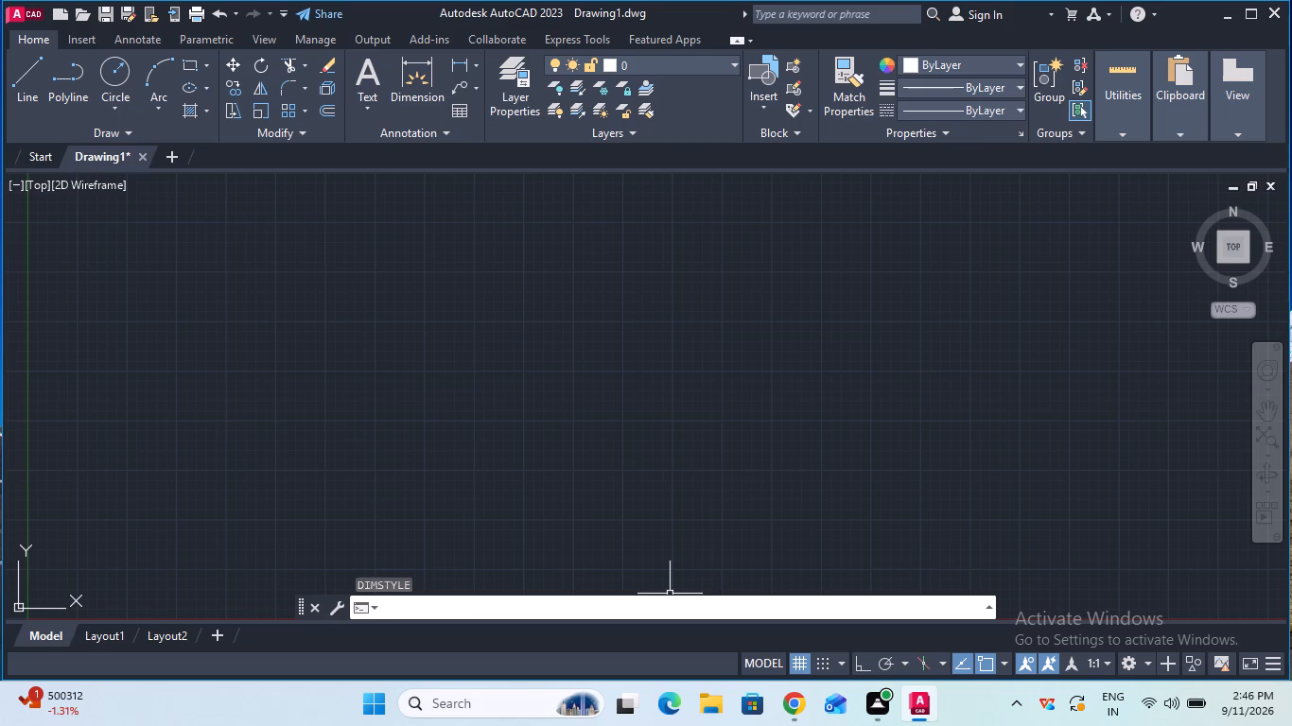
text(limit)
key(s)
key(Return)
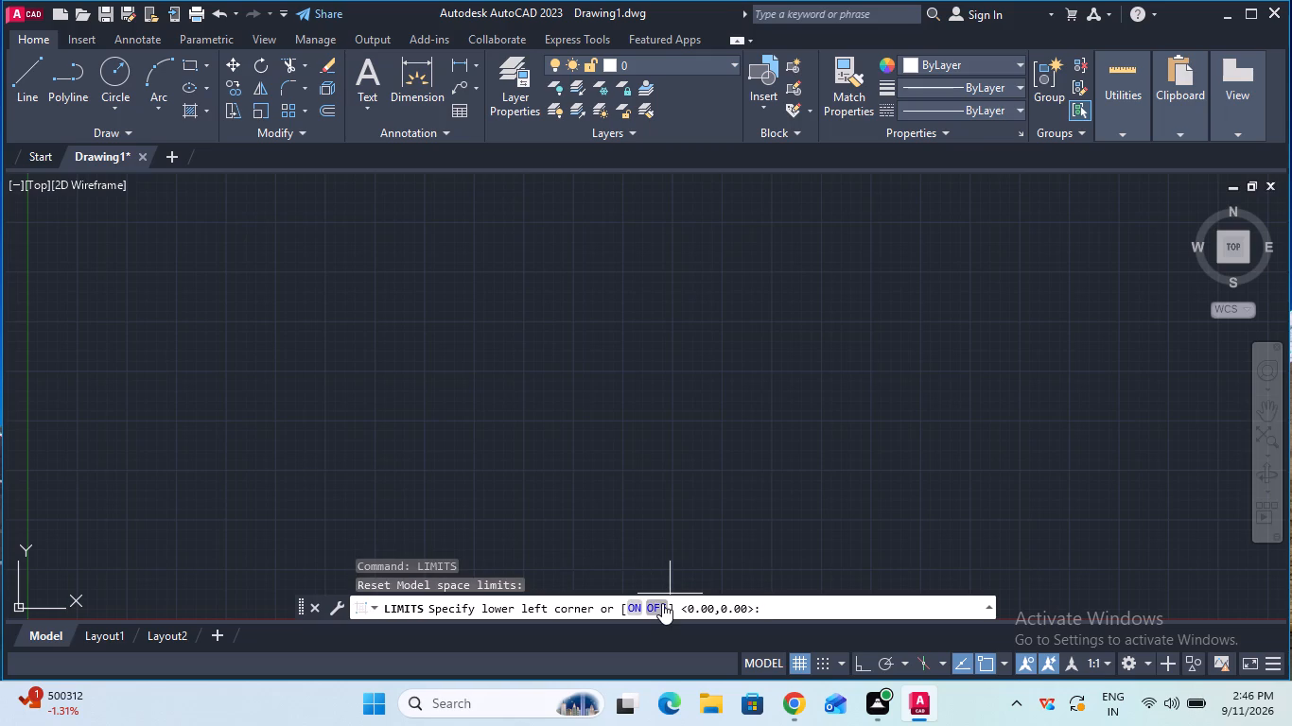
text(0.00)
text(,0.00)
key(Return)
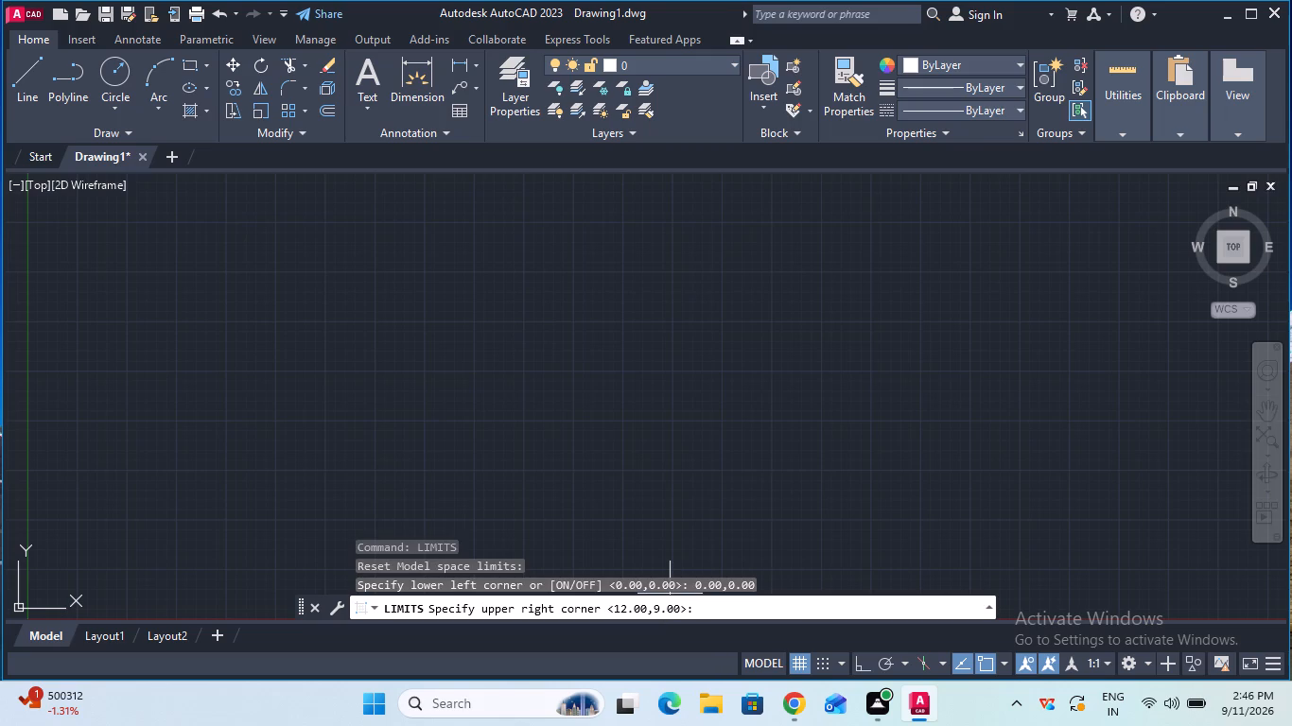
text(100)
text(.00)
text(,100)
text(.00)
key(Return)
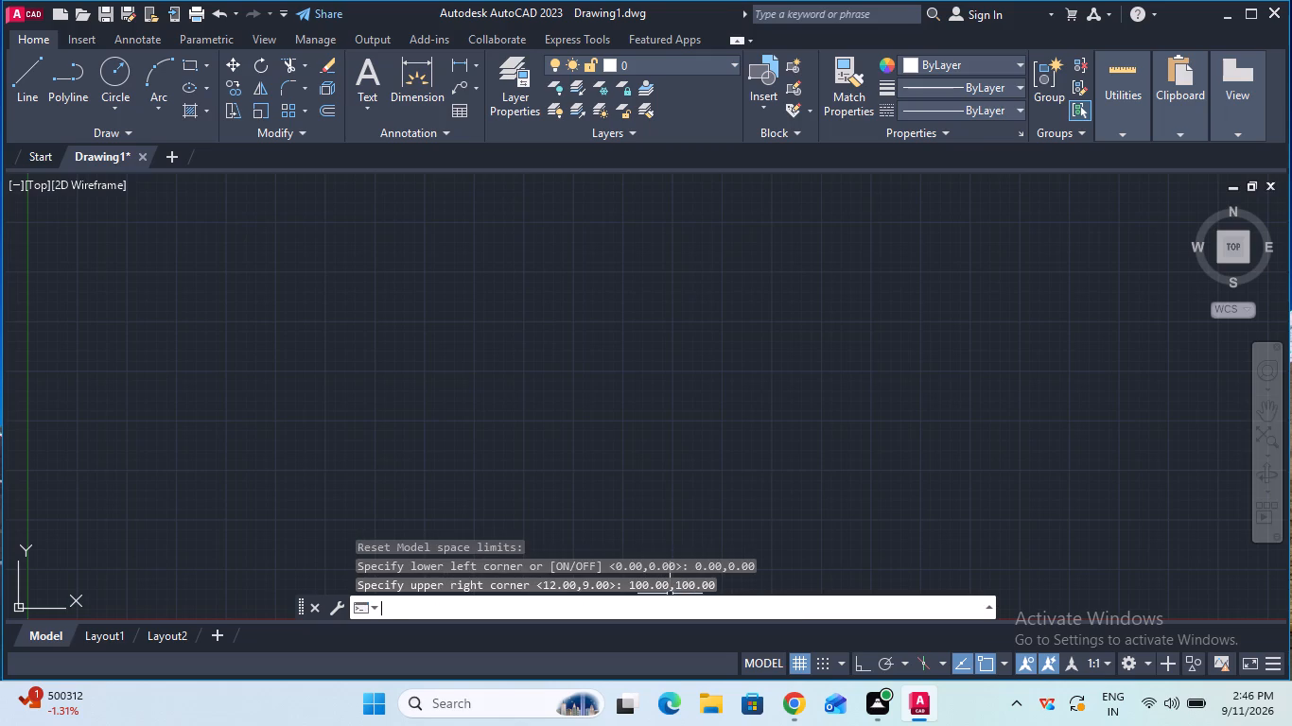
Turn on ortho mode.
key(z)
key(Return)
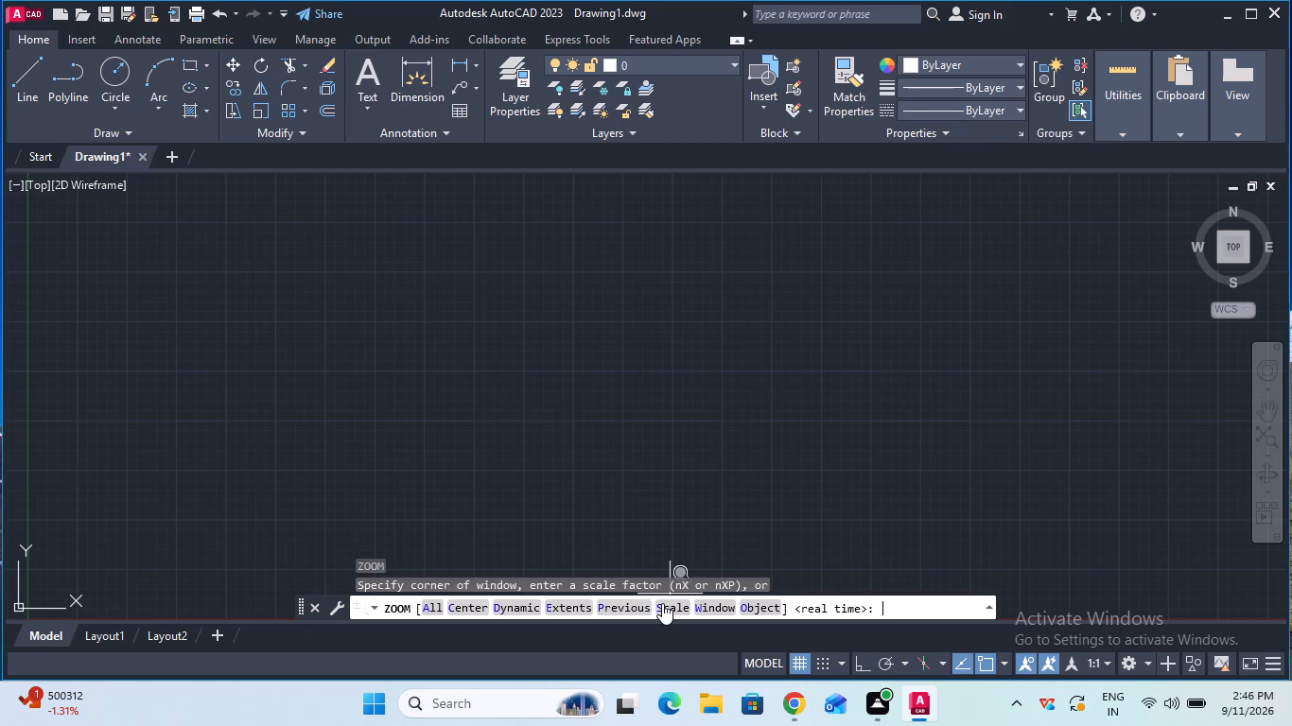
key(a)
key(Return)
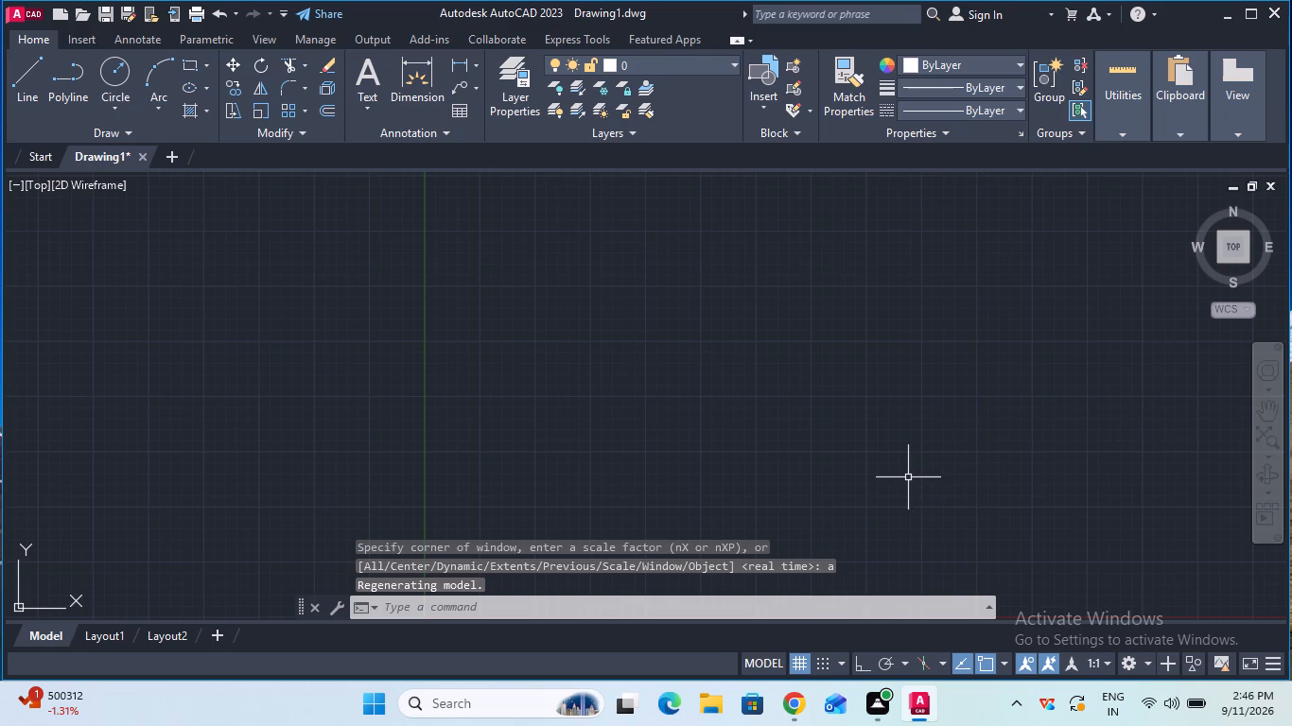
key(F8)
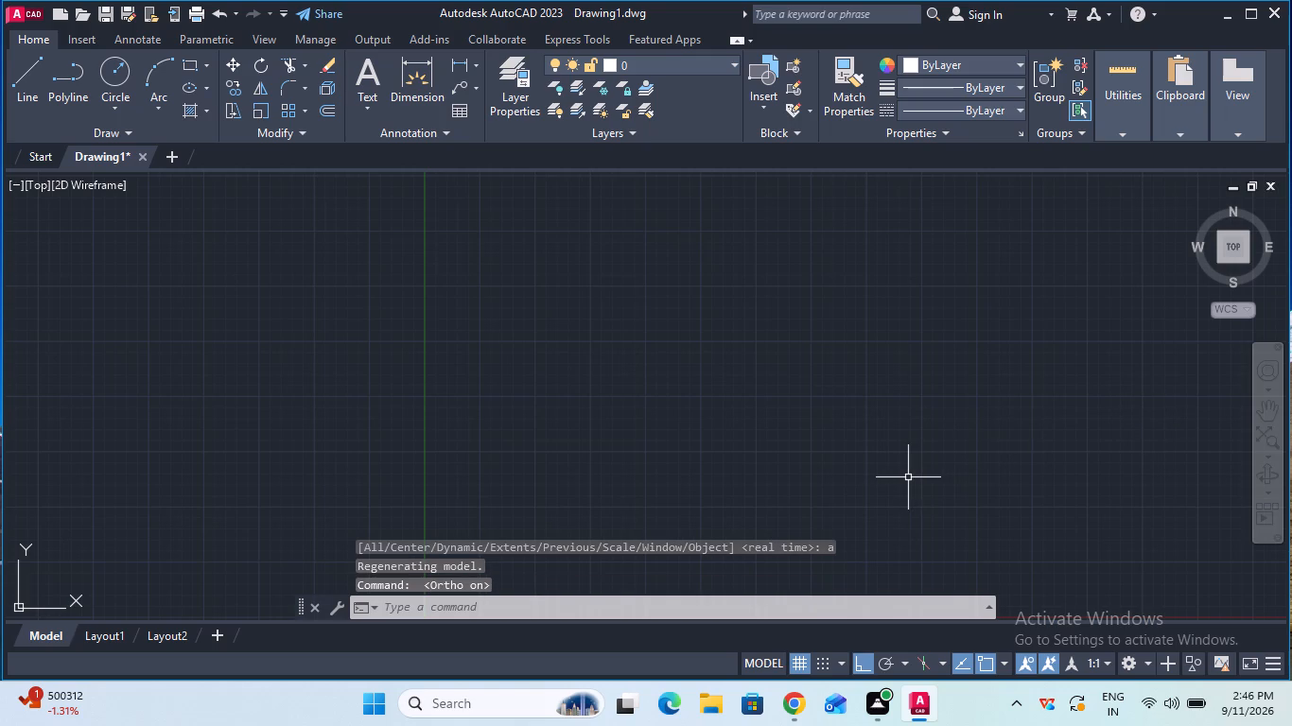
Draw a circle with a radius of 22.5 in the empty area to the right of the Y axis.
click(1265, 417)
drag(1240, 419, 855, 423)
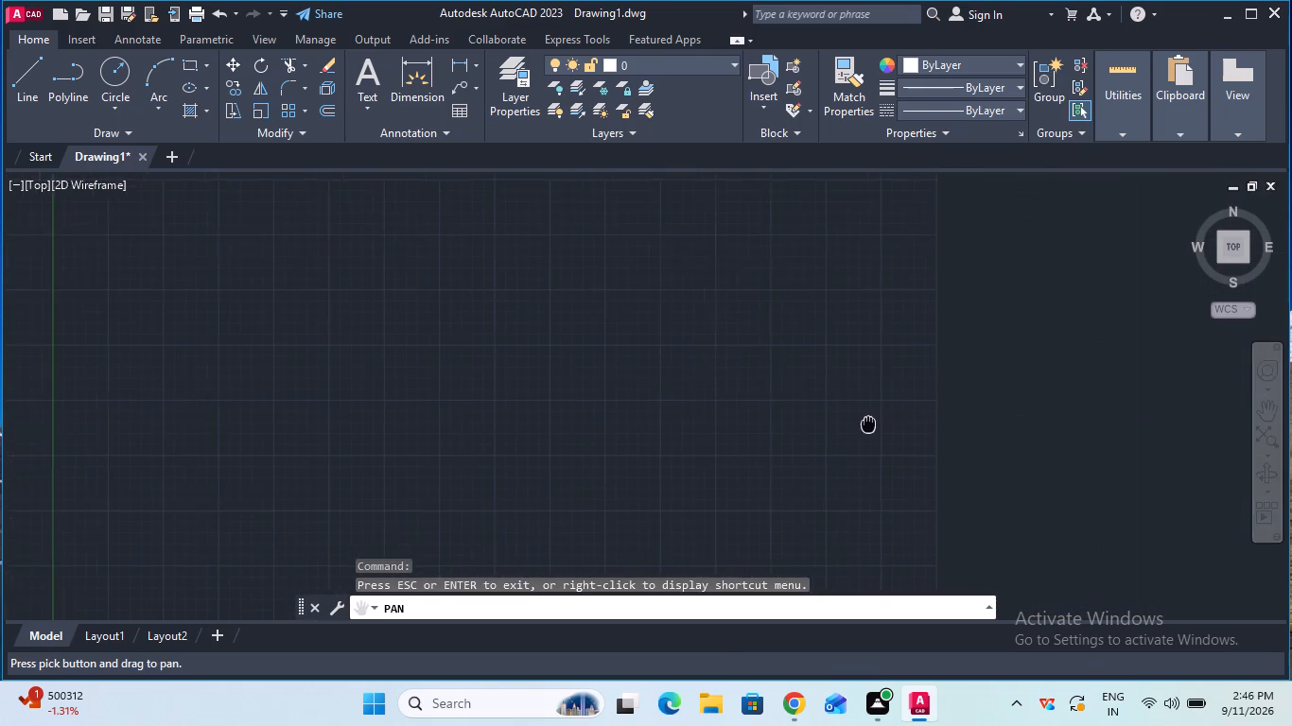
drag(855, 423, 848, 423)
drag(879, 408, 986, 635)
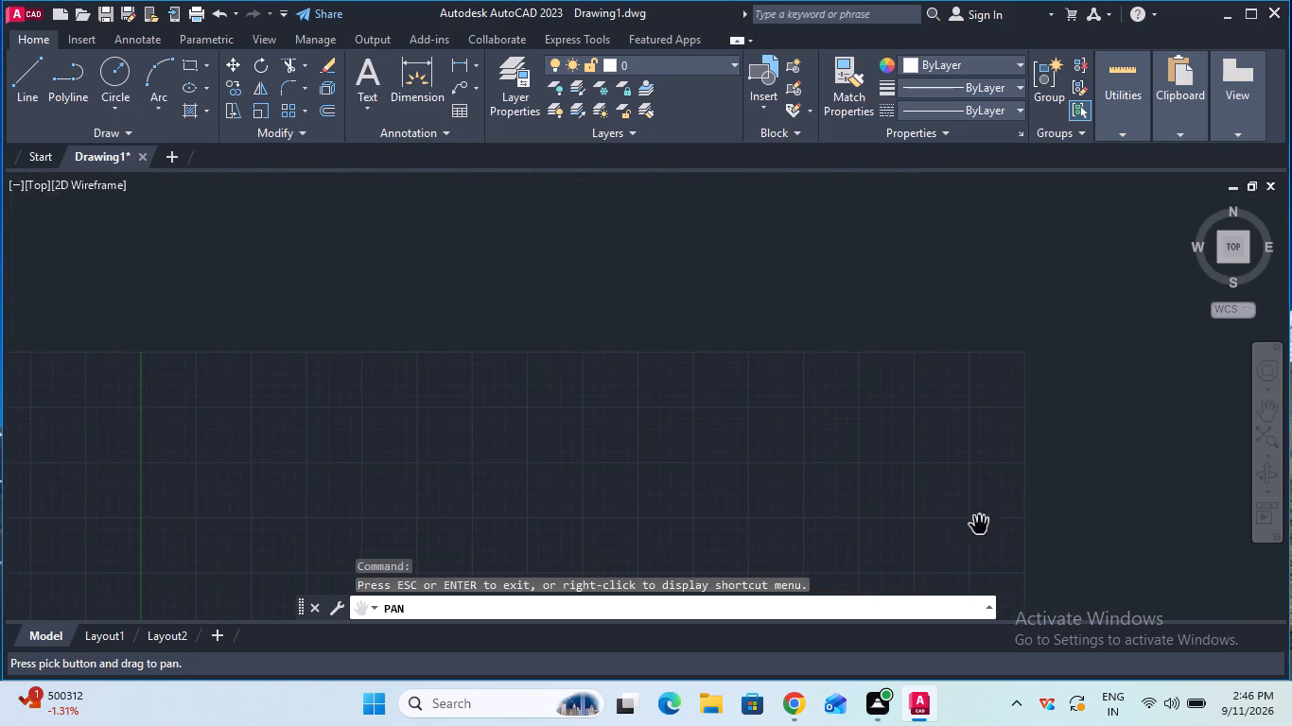
drag(956, 411, 969, 568)
key(Escape)
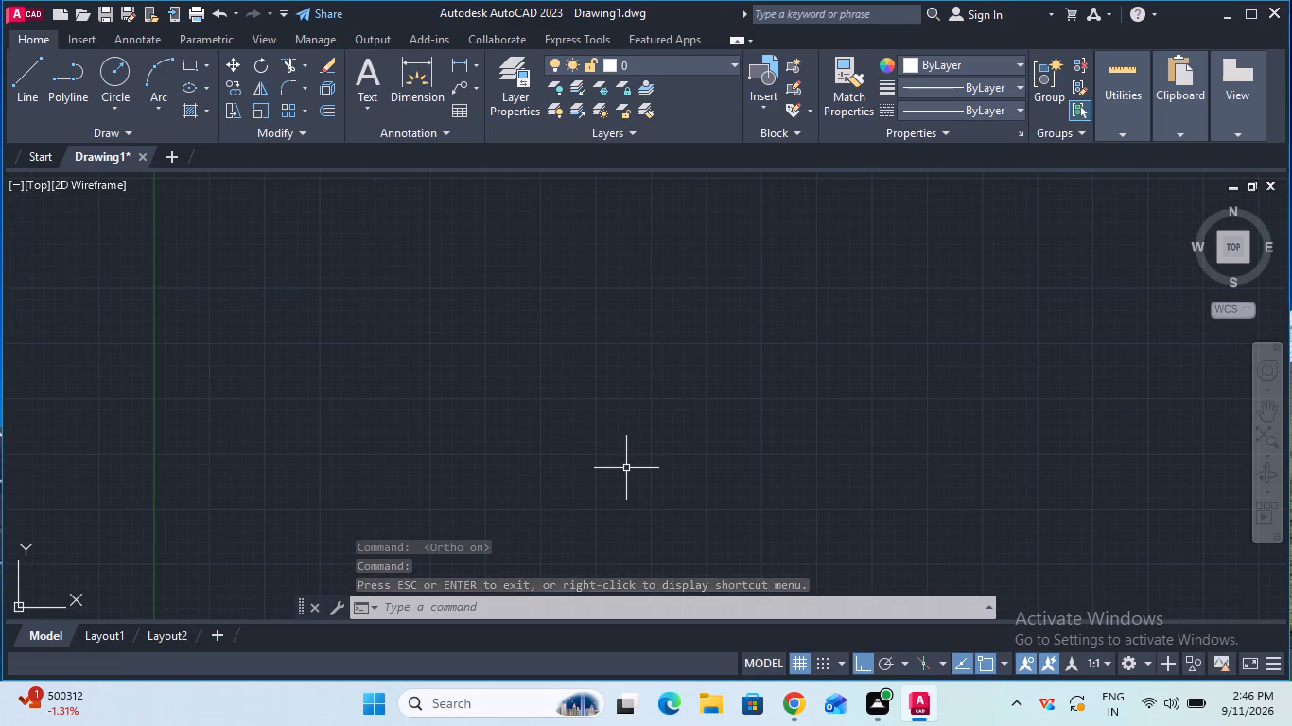
click(113, 59)
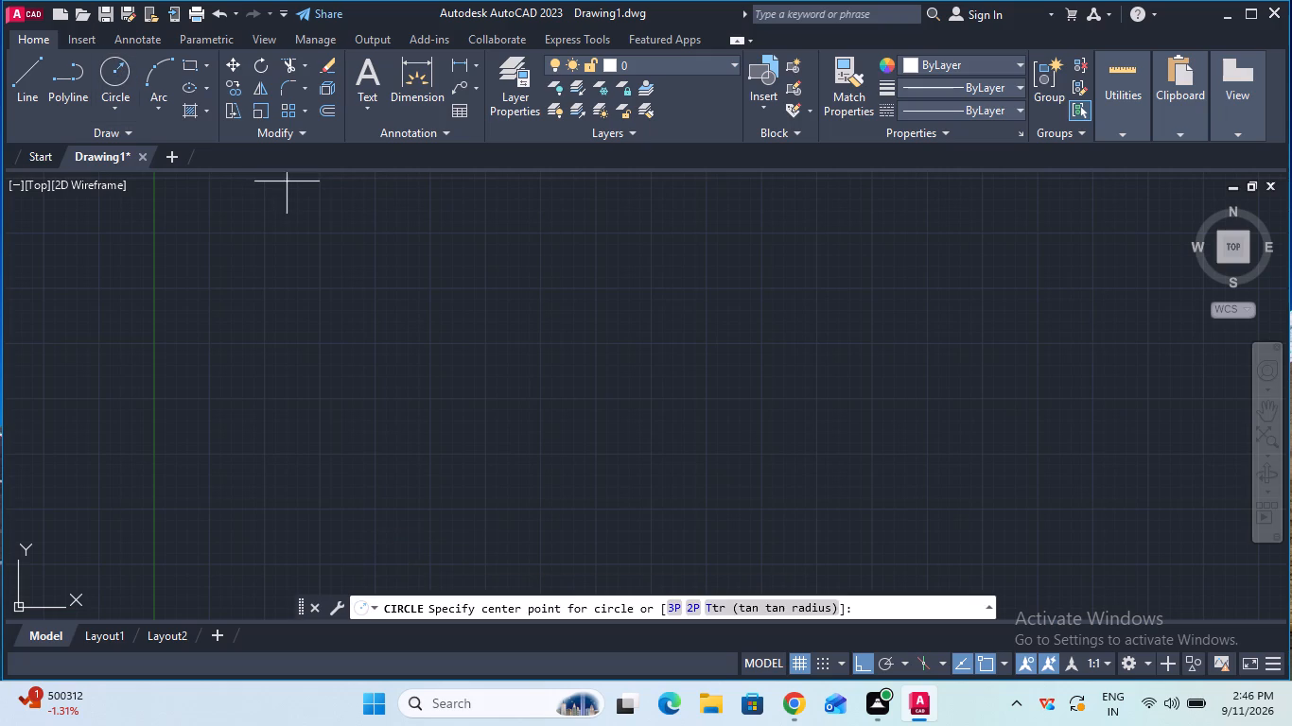
click(487, 296)
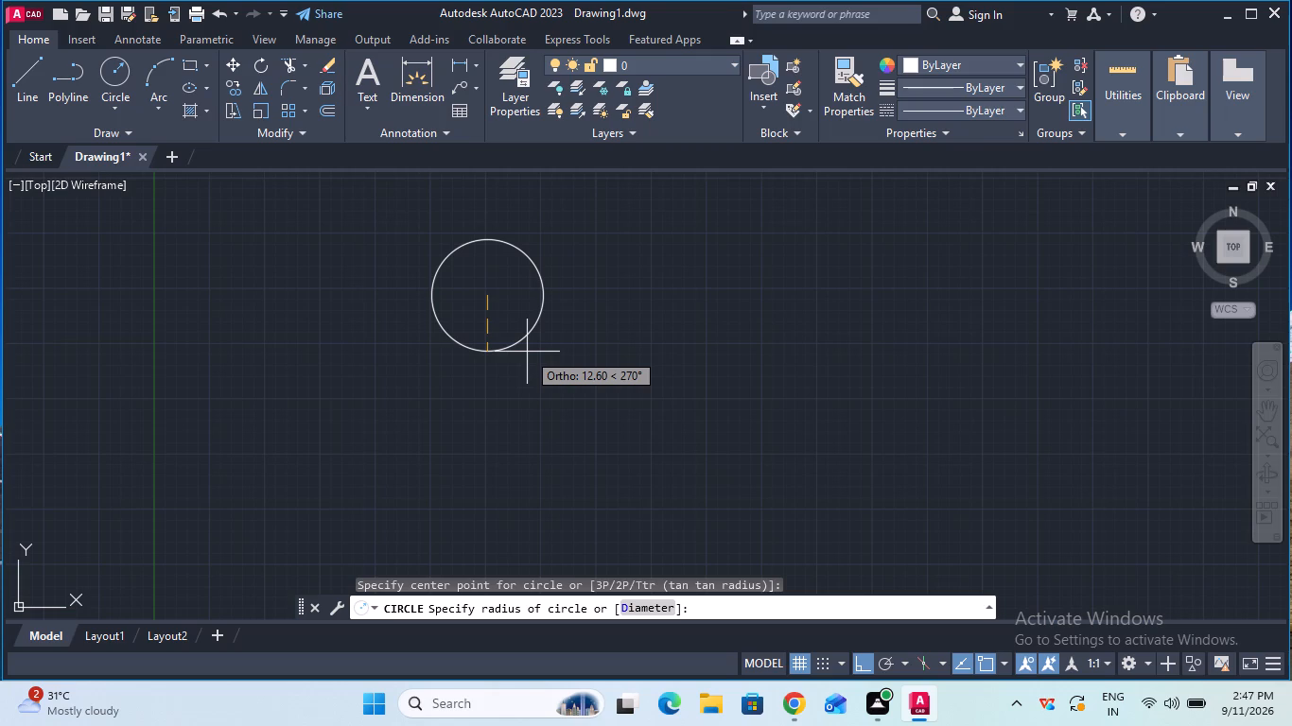
text(22)
text(.5)
key(Return)
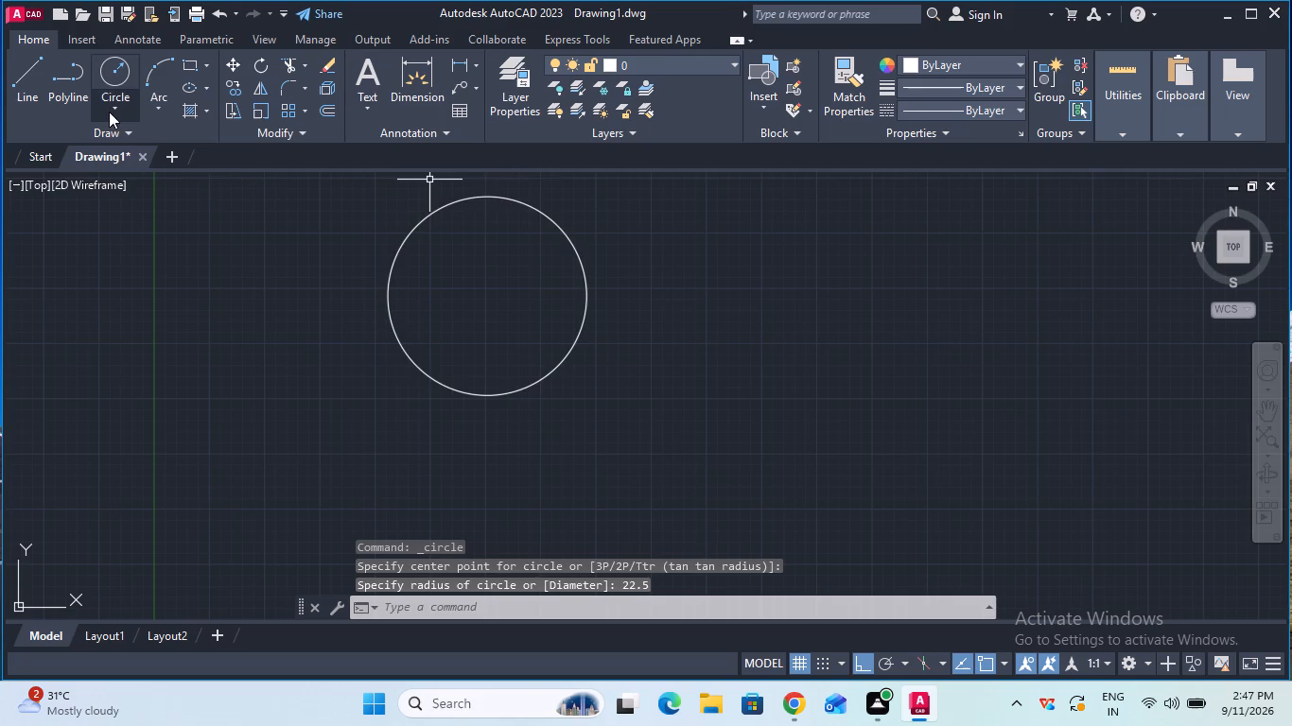
Draw a second, smaller circle concentric with the 22.5 radius circle.
click(109, 79)
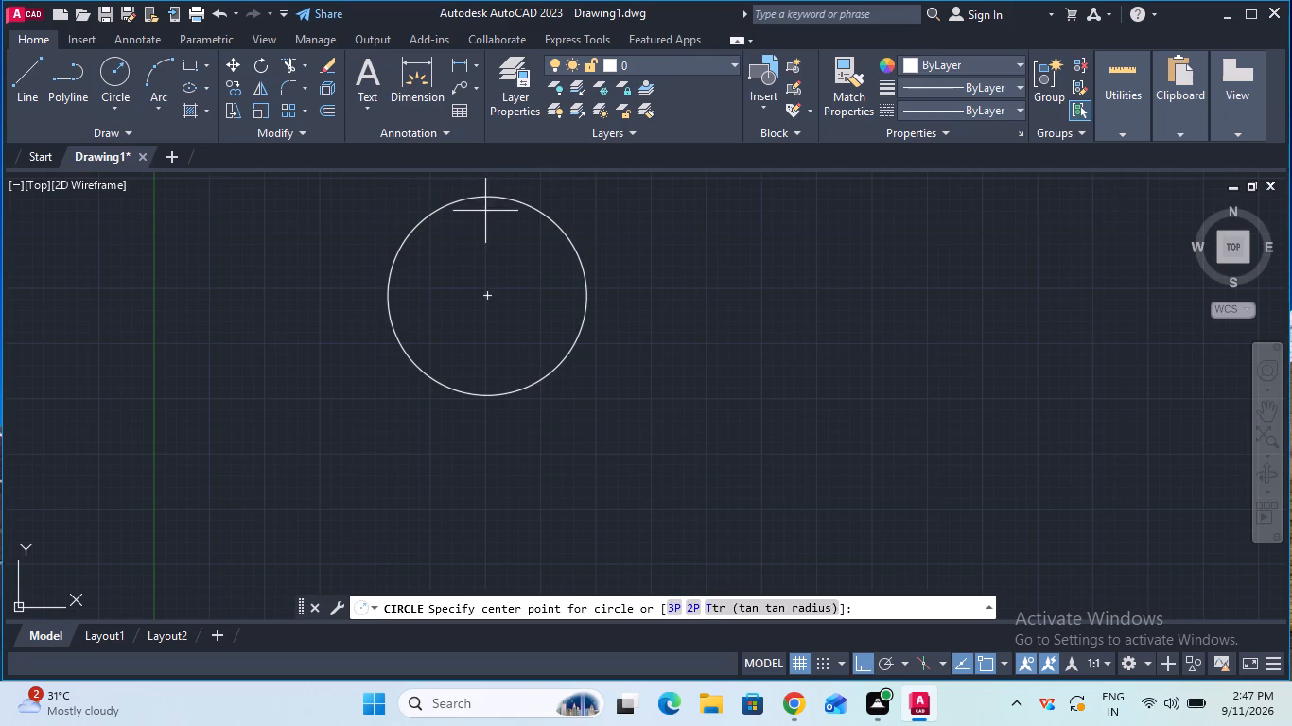
click(485, 298)
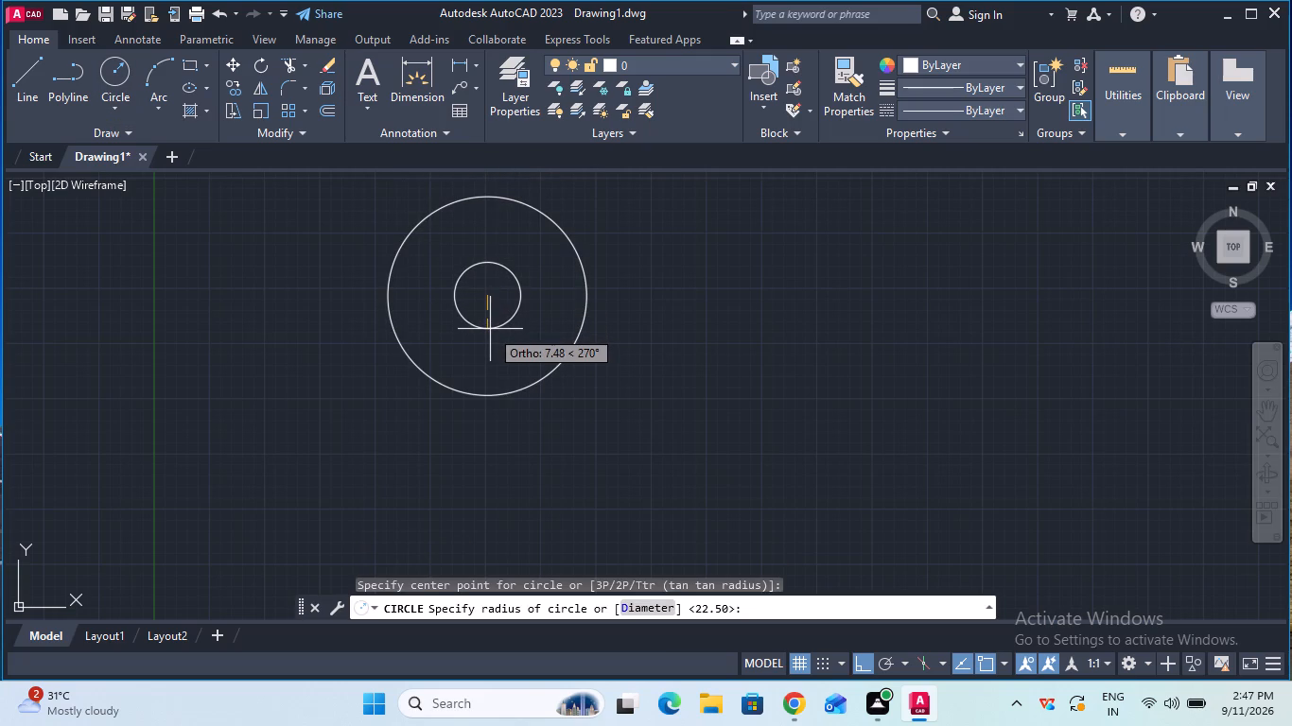
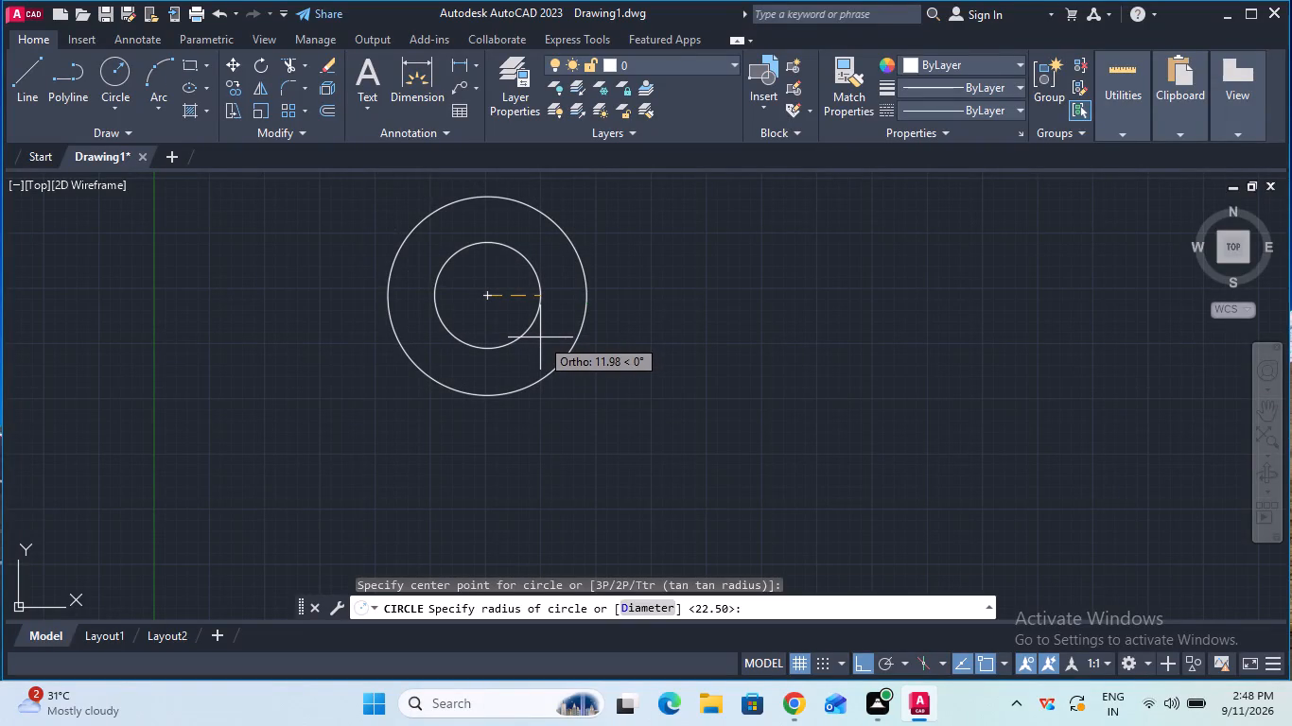
Cancel the unfinished inner circle and delete the existing circle of radius 22.5.
key(Escape)
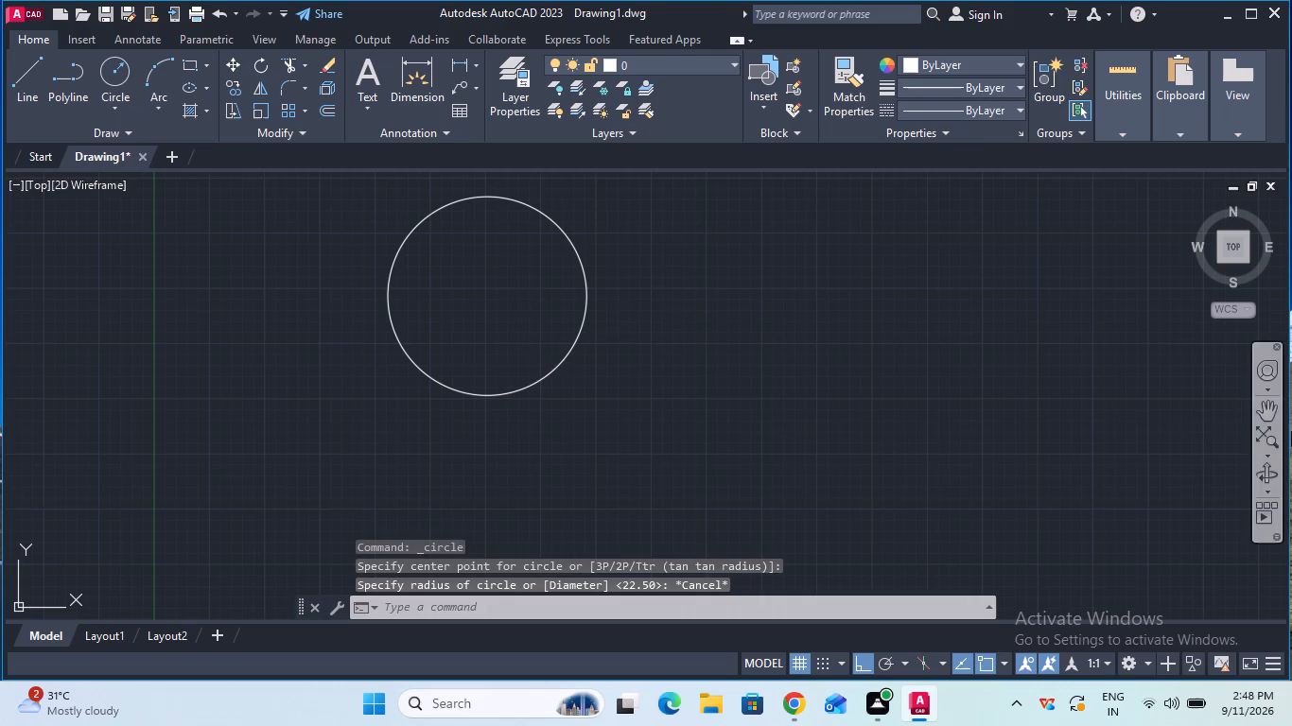
click(1264, 412)
drag(1039, 402, 1082, 491)
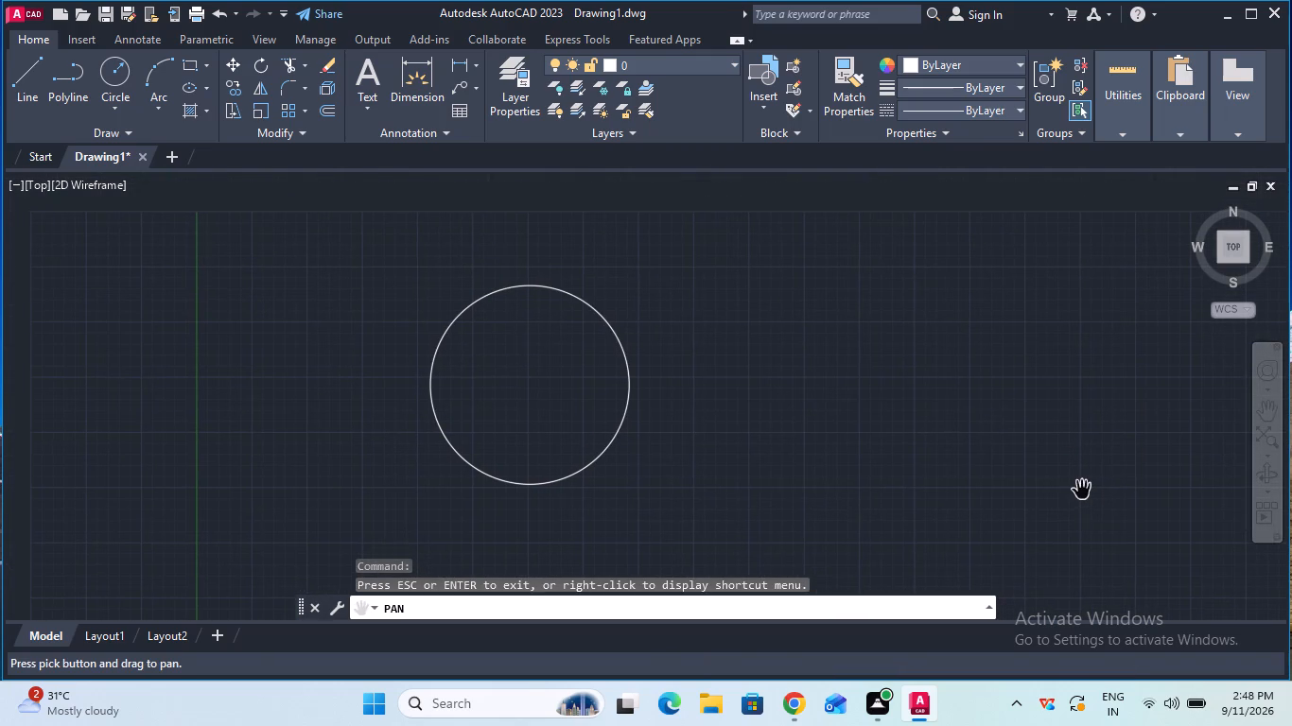
key(Escape)
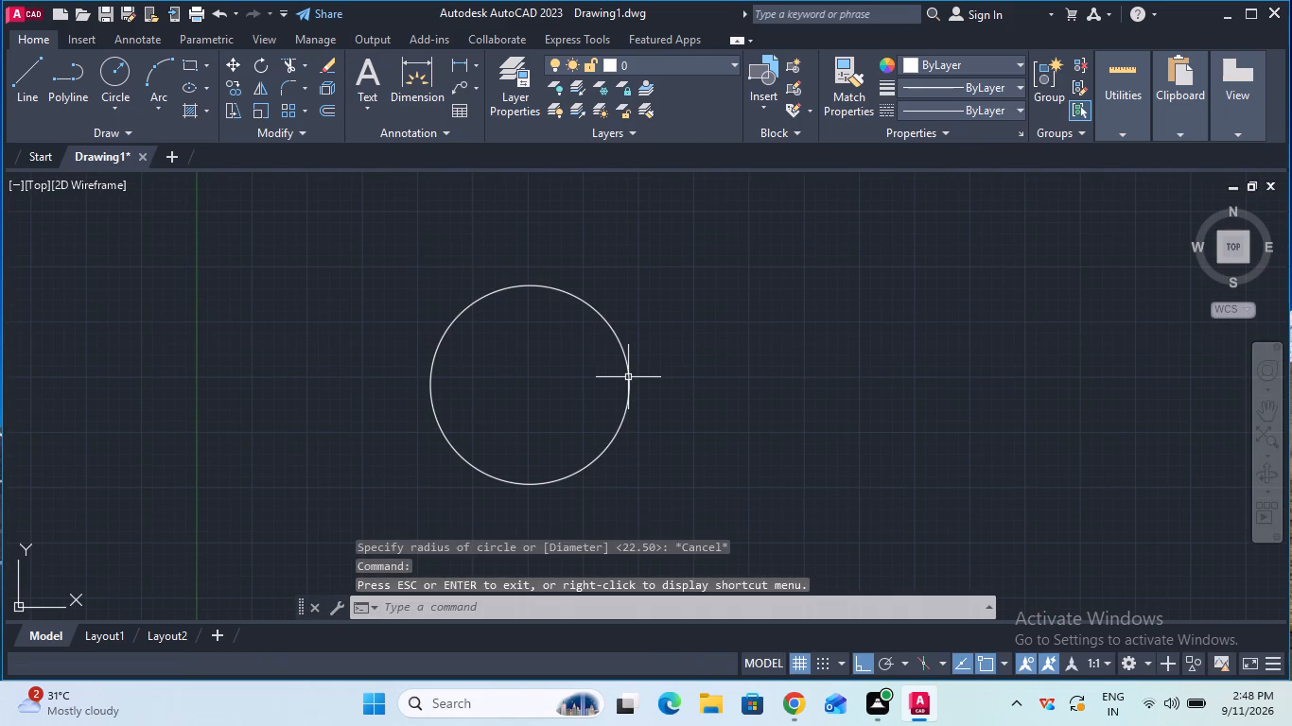
click(627, 377)
key(Delete)
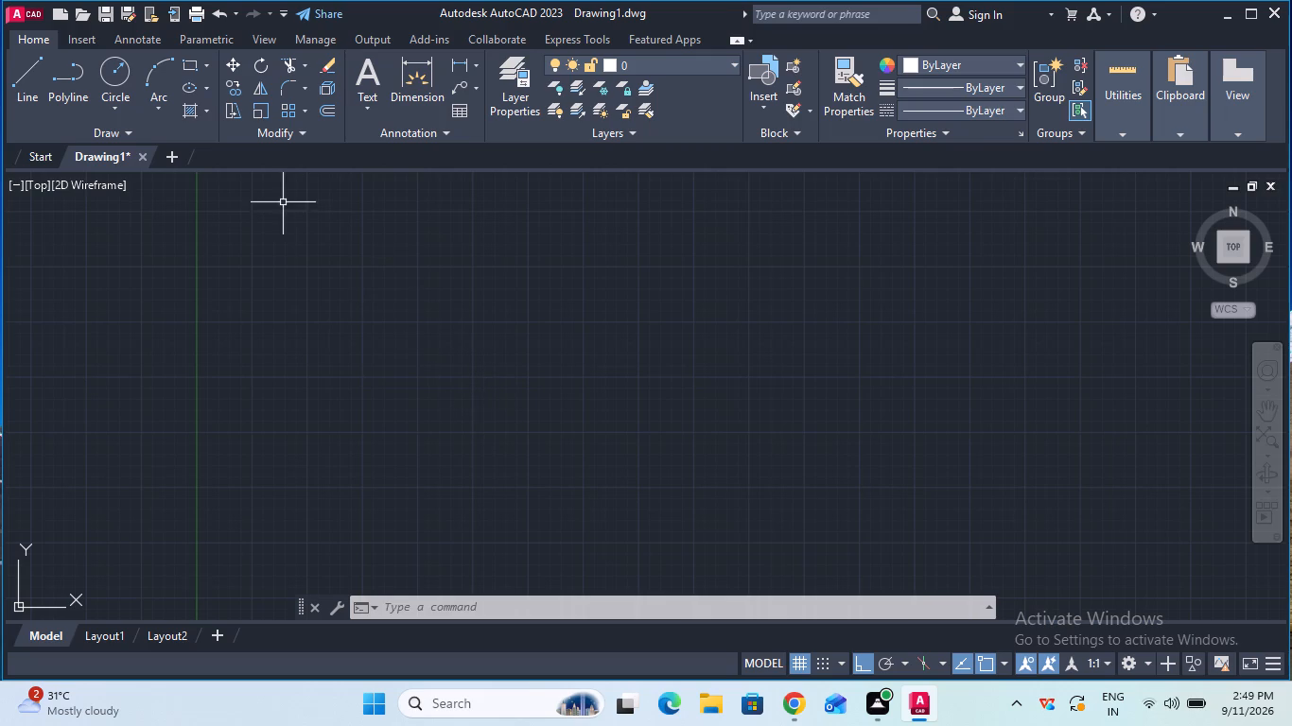
Draw a new circle of radius 22.5 in the empty area to the right of the Y axis.
click(127, 75)
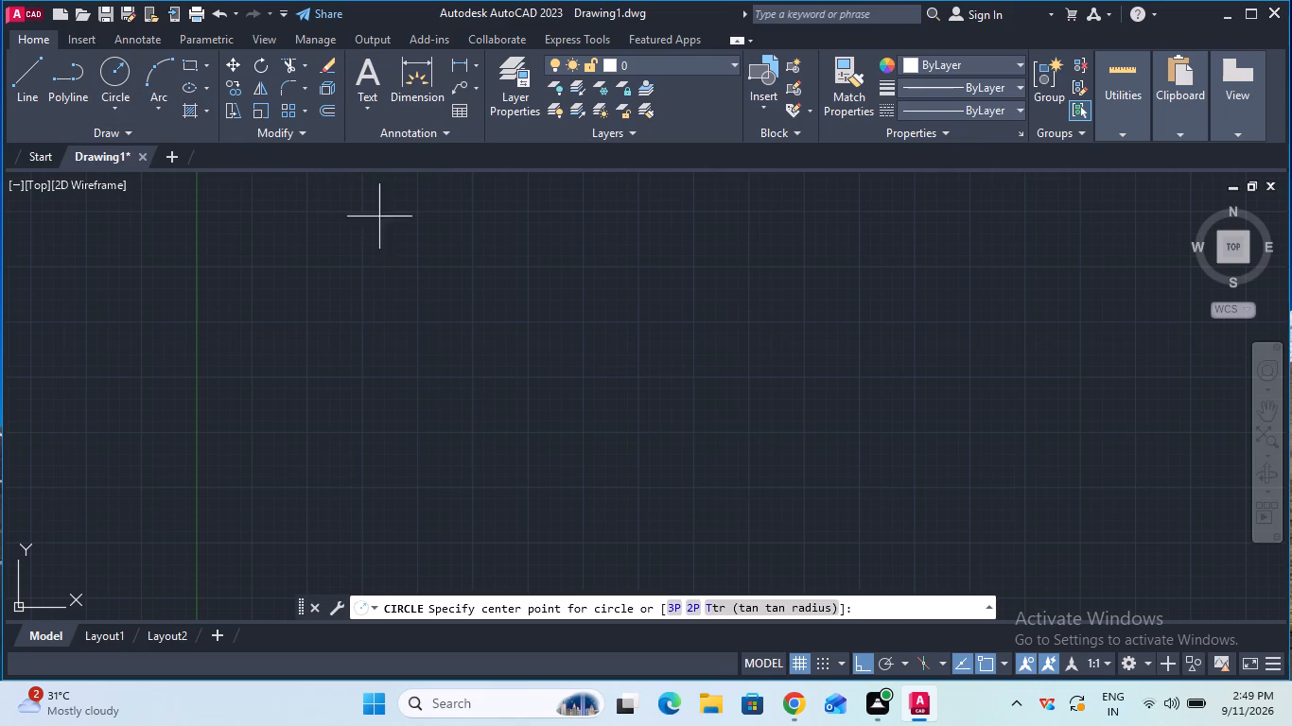
click(583, 323)
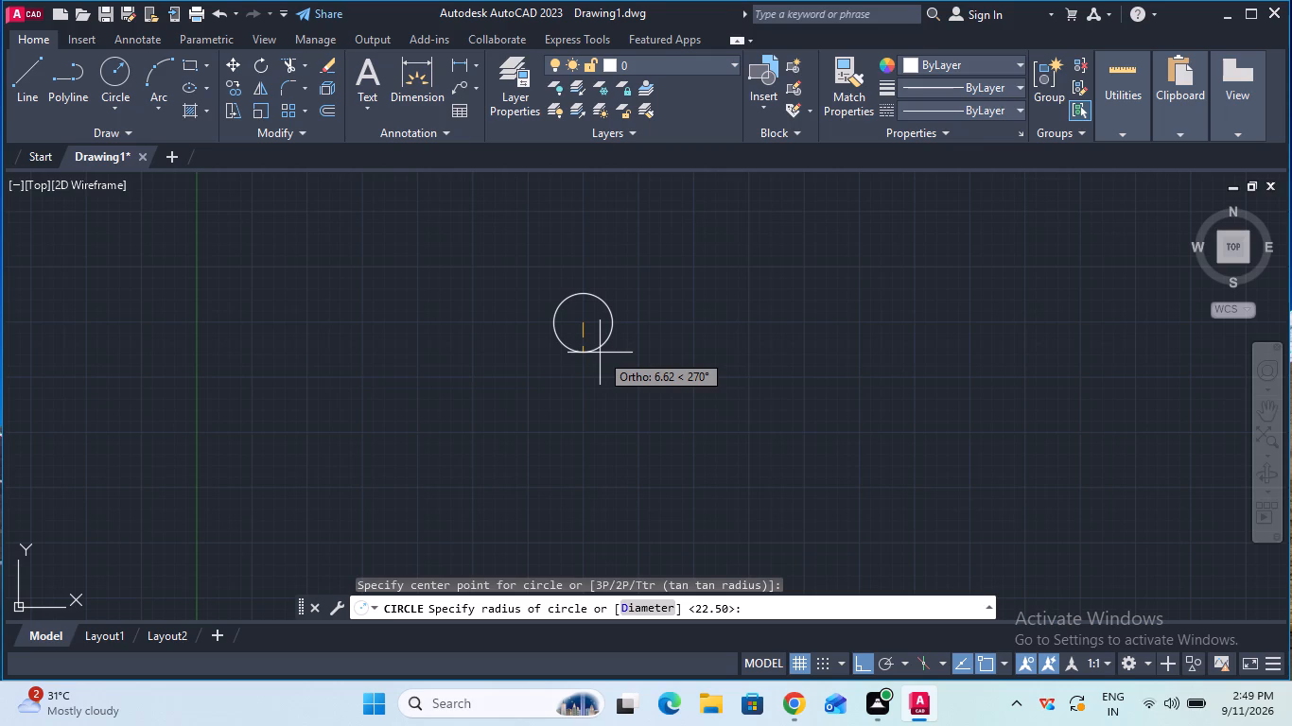
text(22)
text(.5)
key(Return)
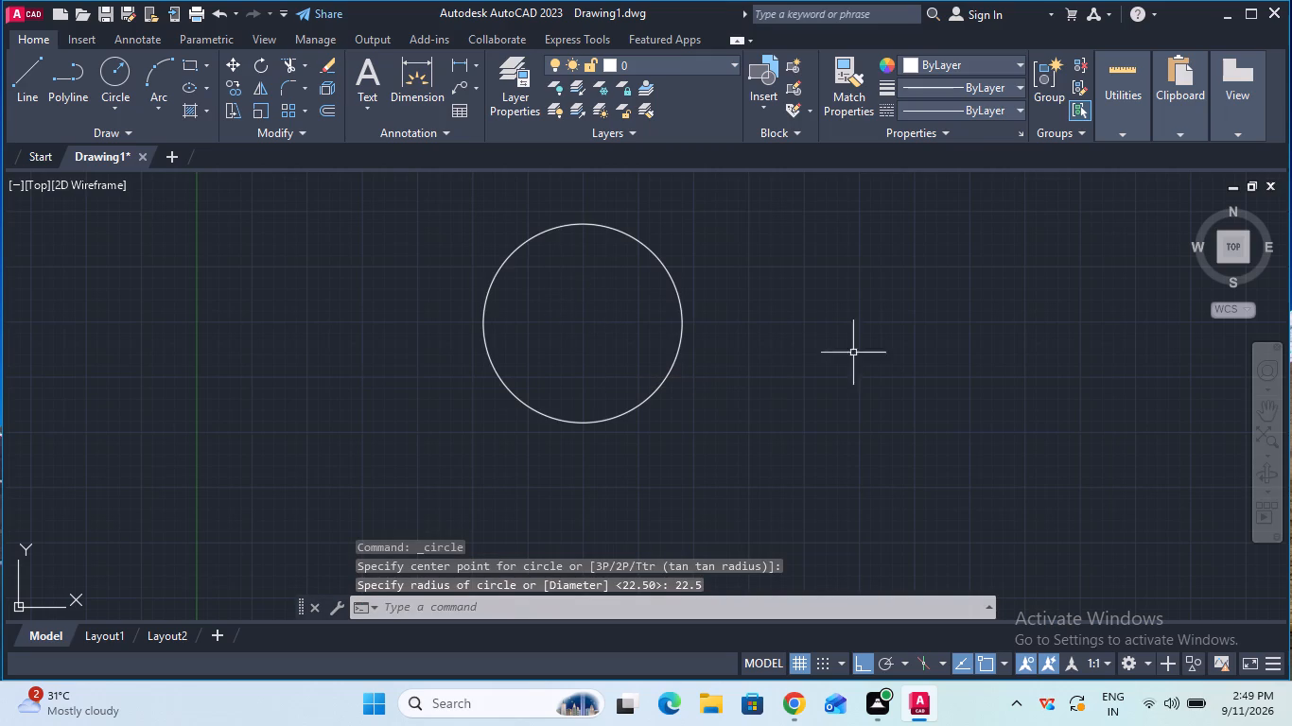
Draw a circle of radius 35 concentric with the 22.5 radius circle.
click(123, 83)
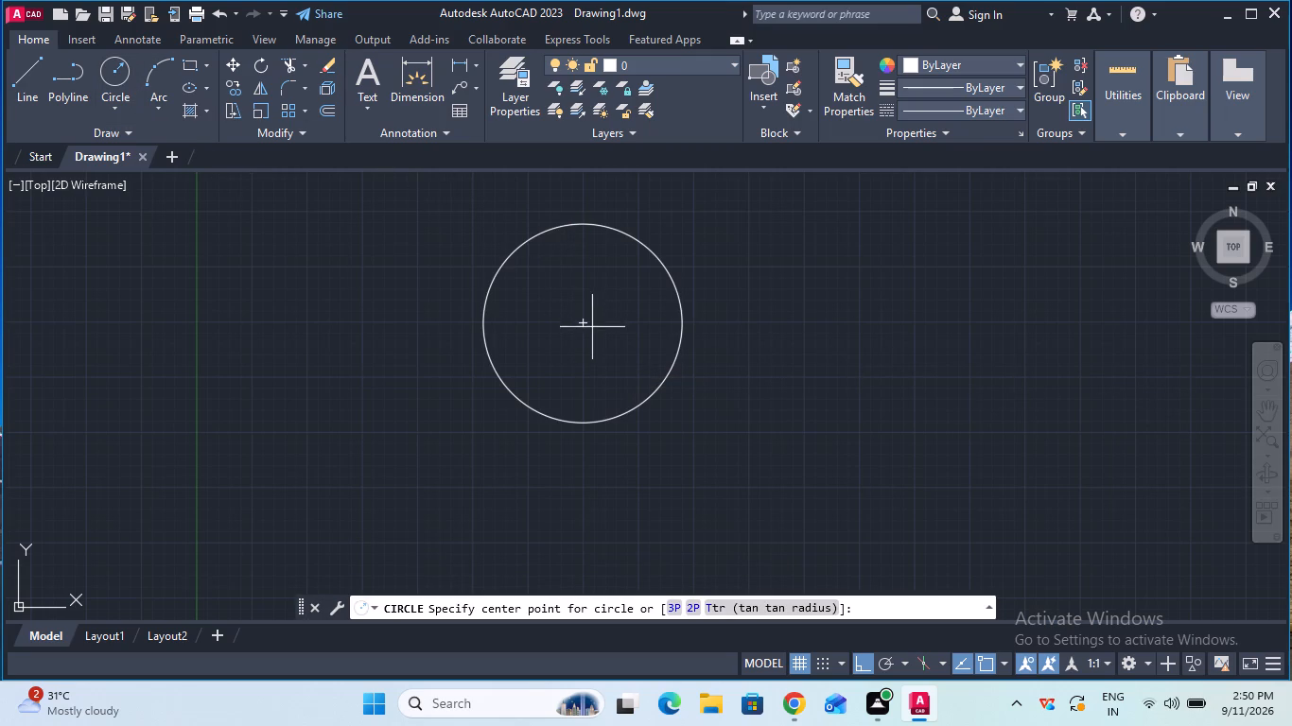
click(581, 321)
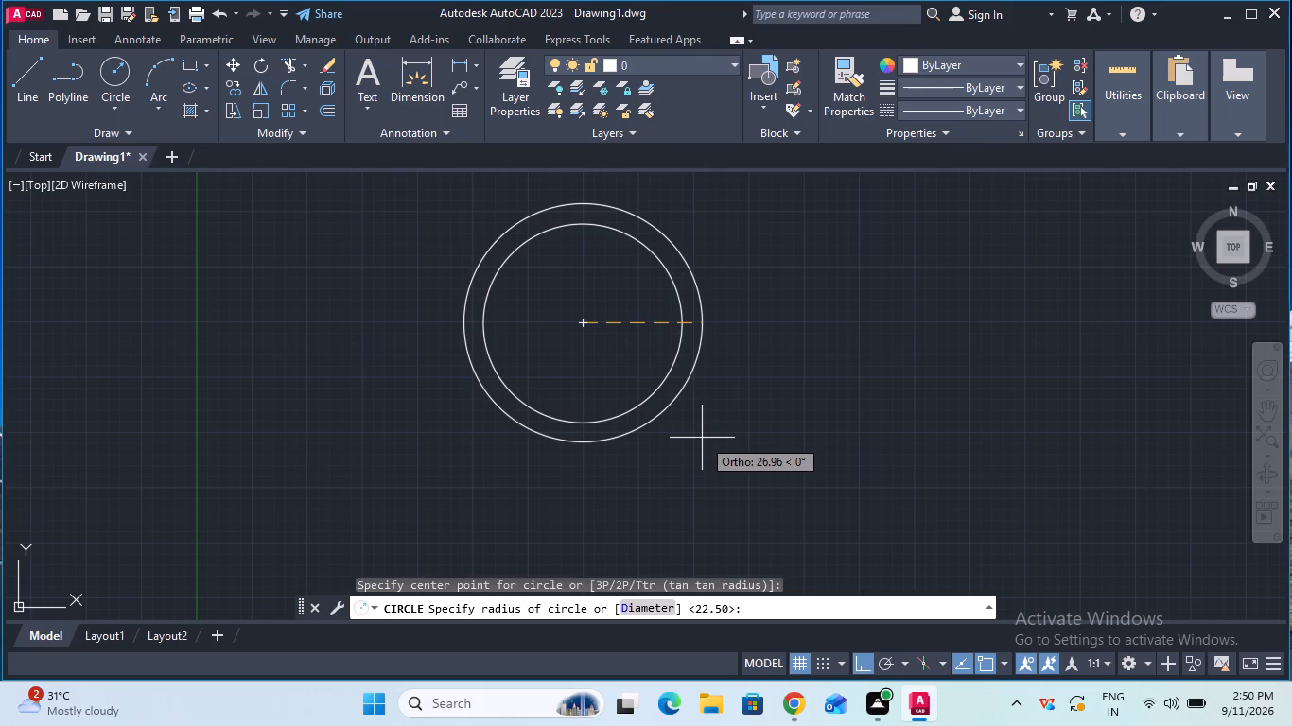
text(35)
key(Return)
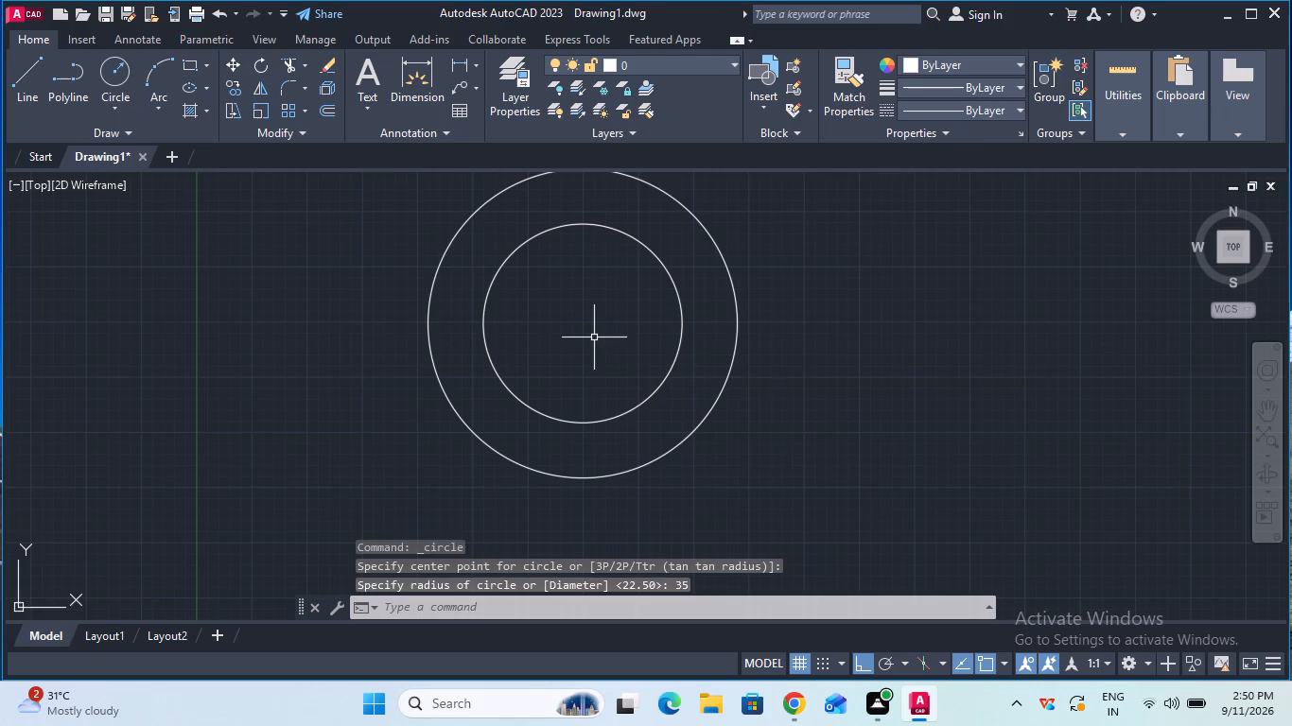
Load the CENTER linetype from acad.lin into the drawing.
ctrl+scroll(594, 337, down, 2)
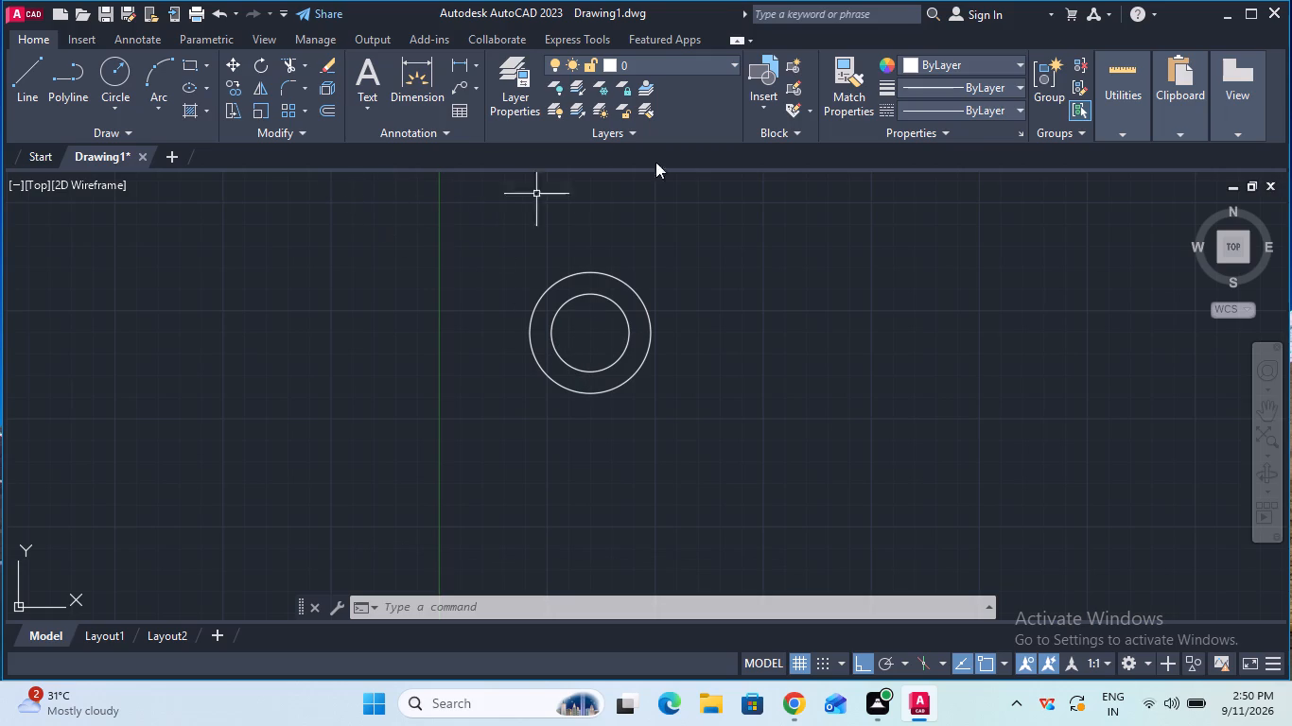
click(922, 110)
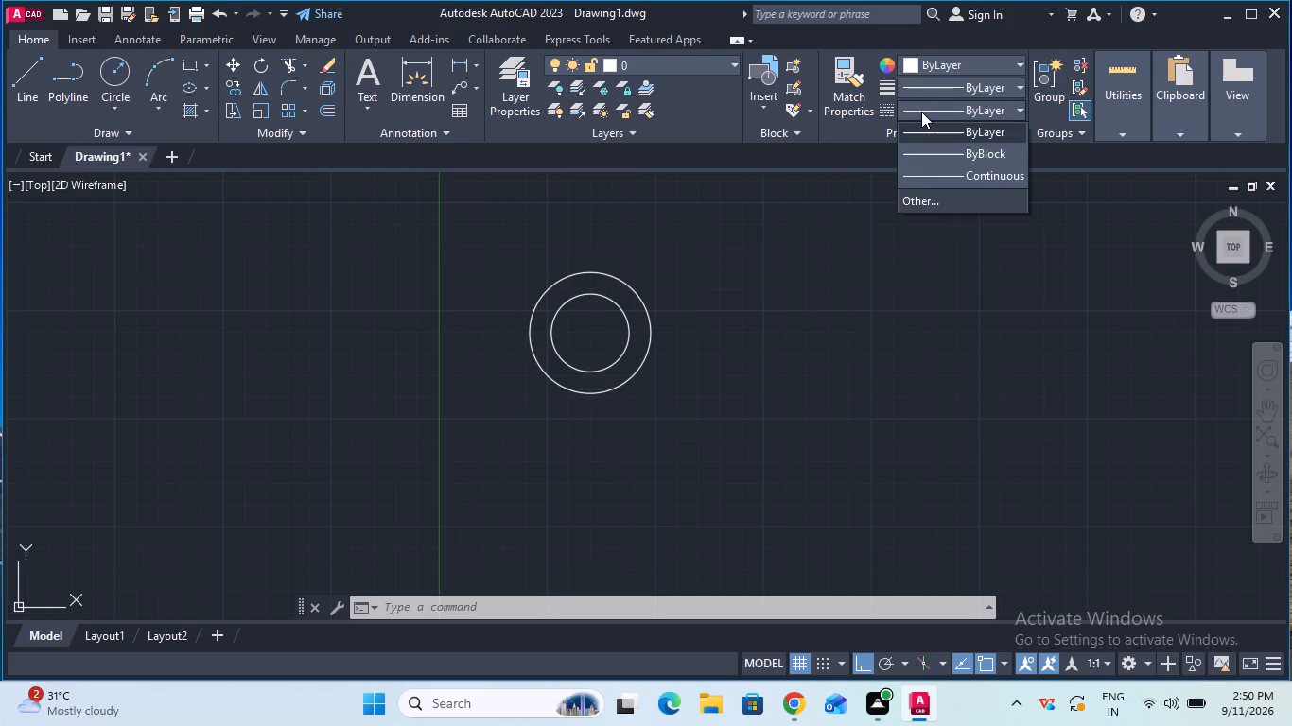
double_click(924, 198)
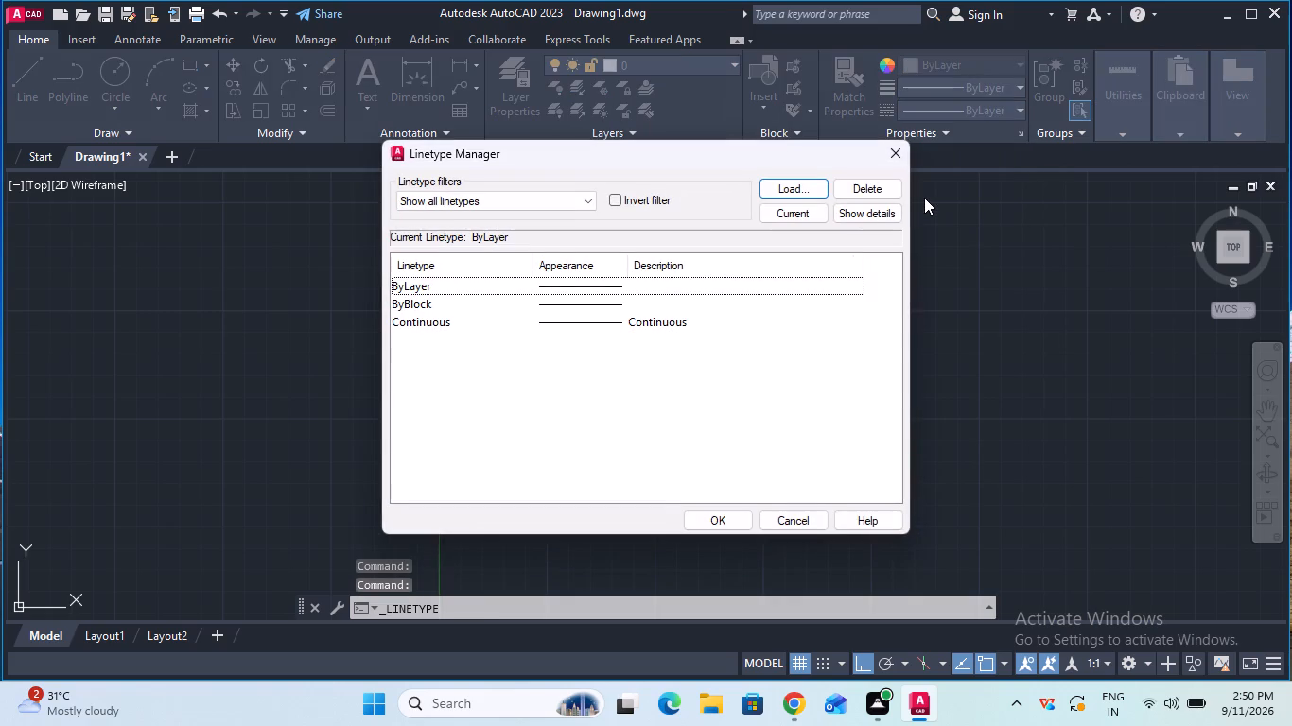
click(796, 192)
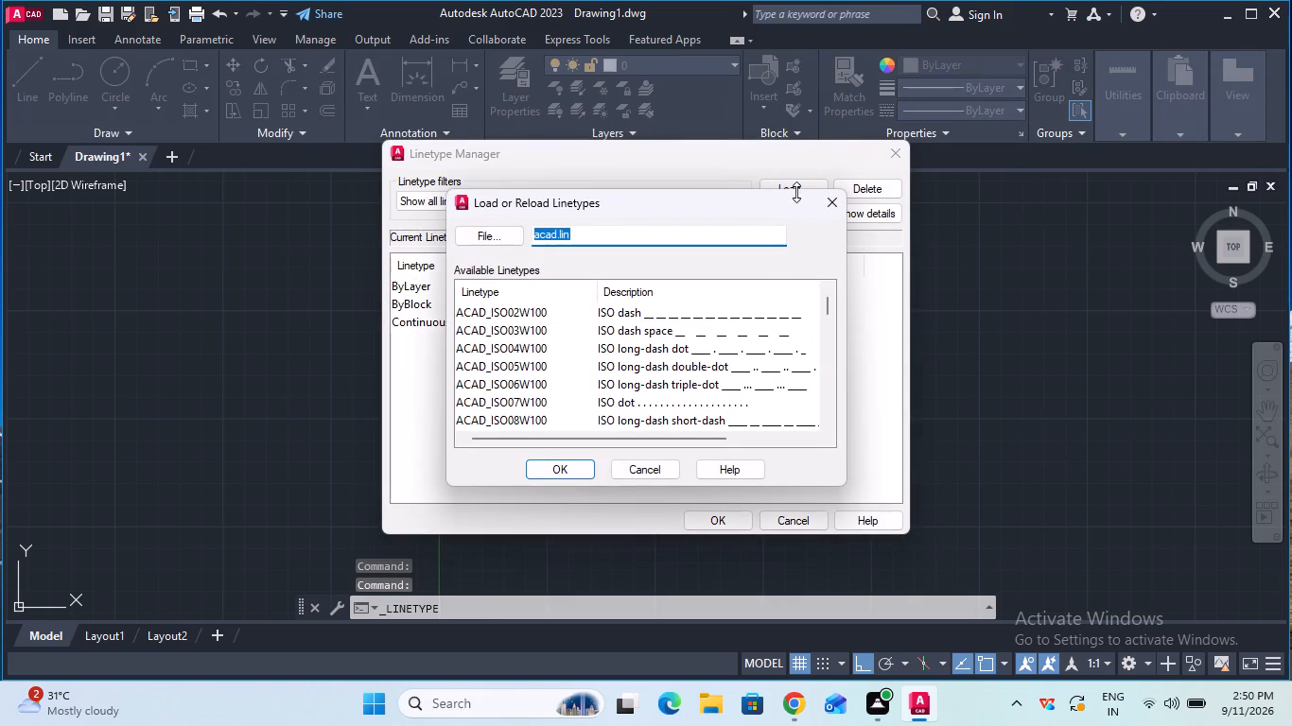
drag(827, 305, 826, 312)
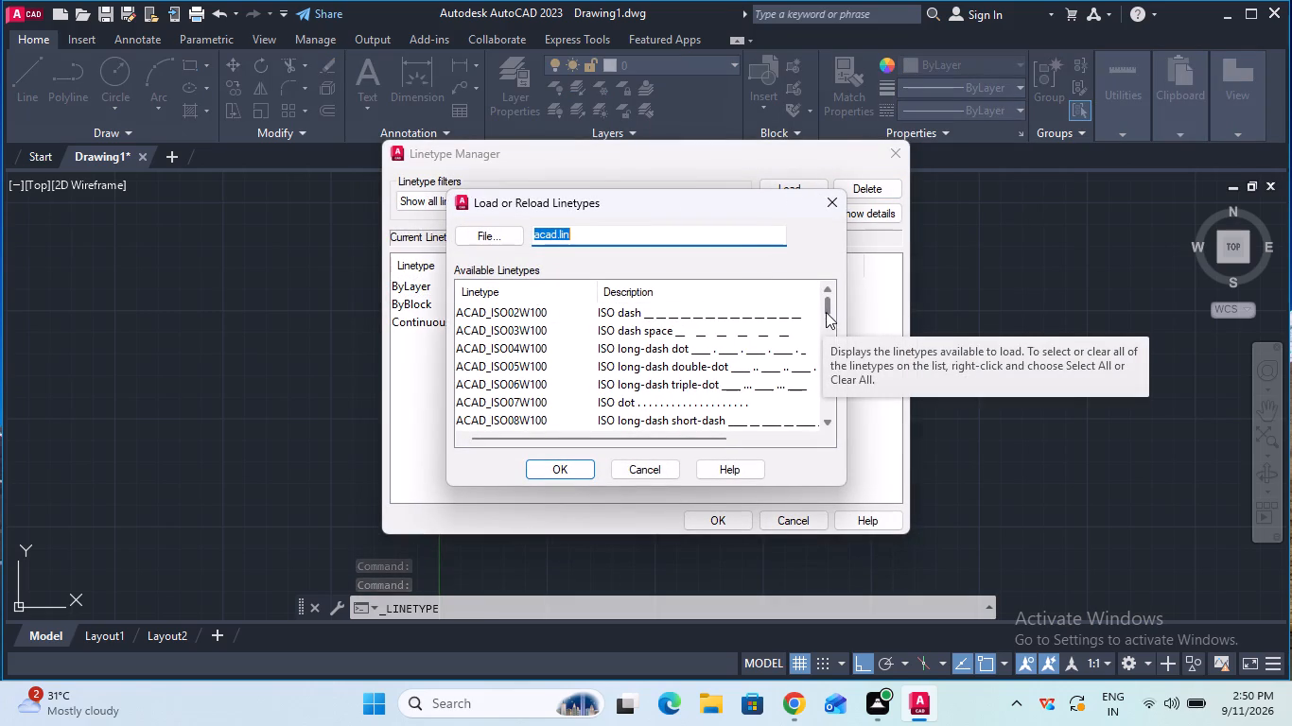
drag(826, 312, 829, 342)
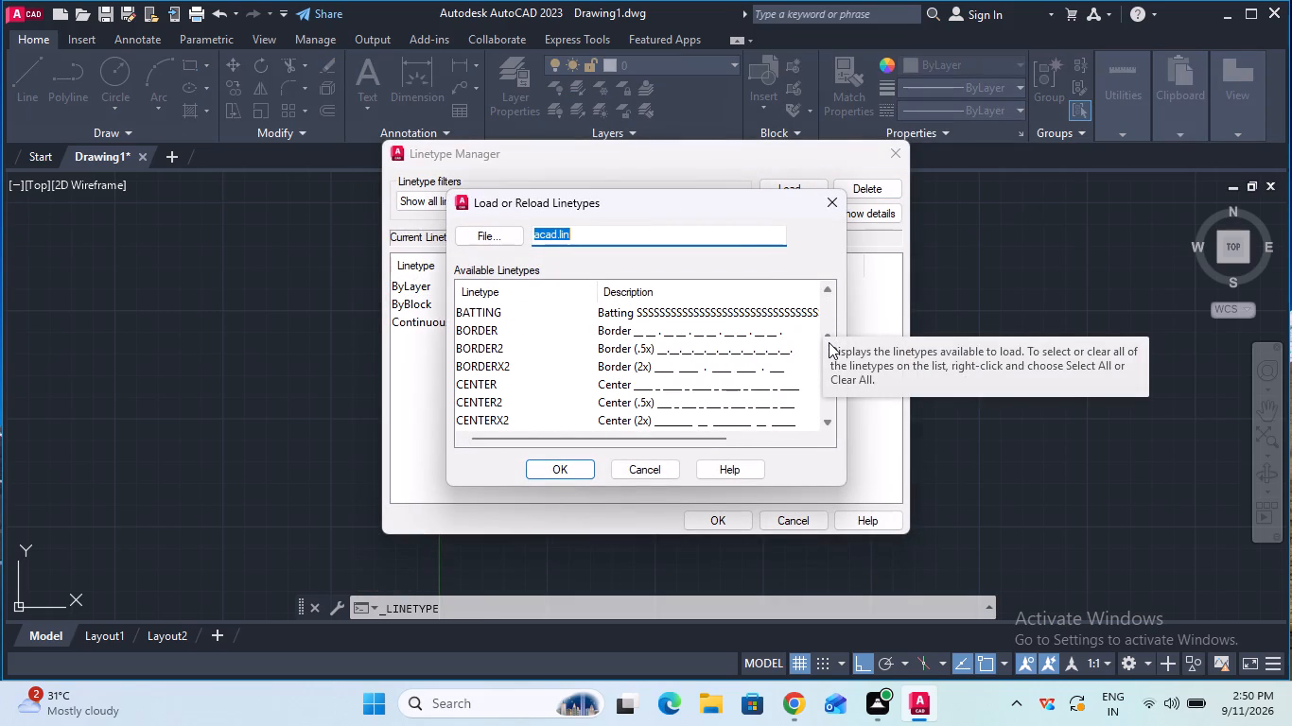
click(753, 380)
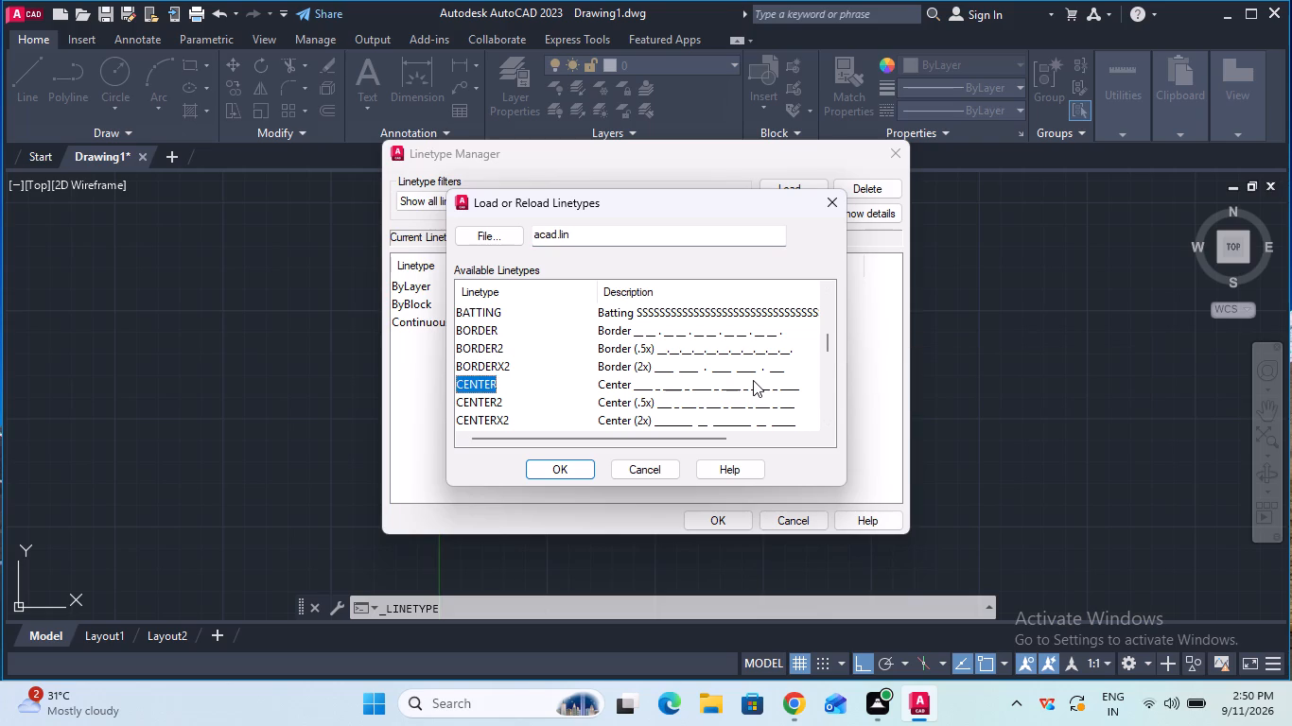
click(552, 466)
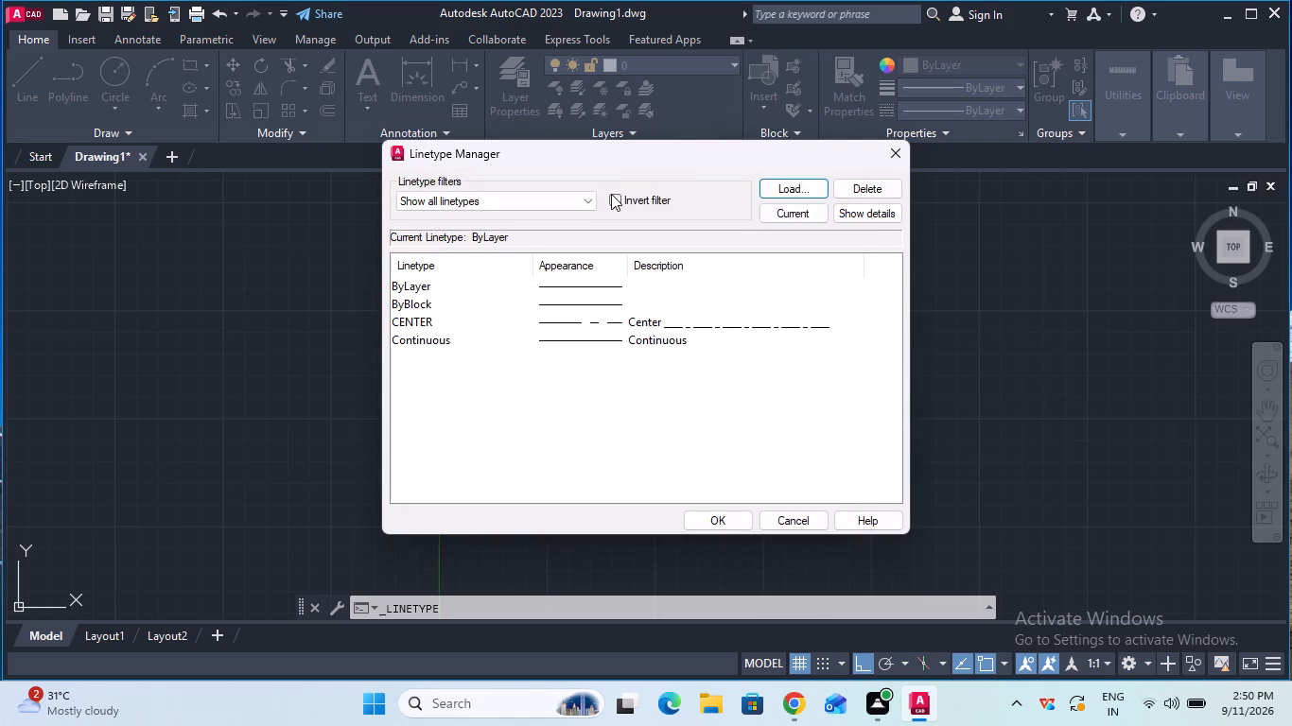
click(725, 523)
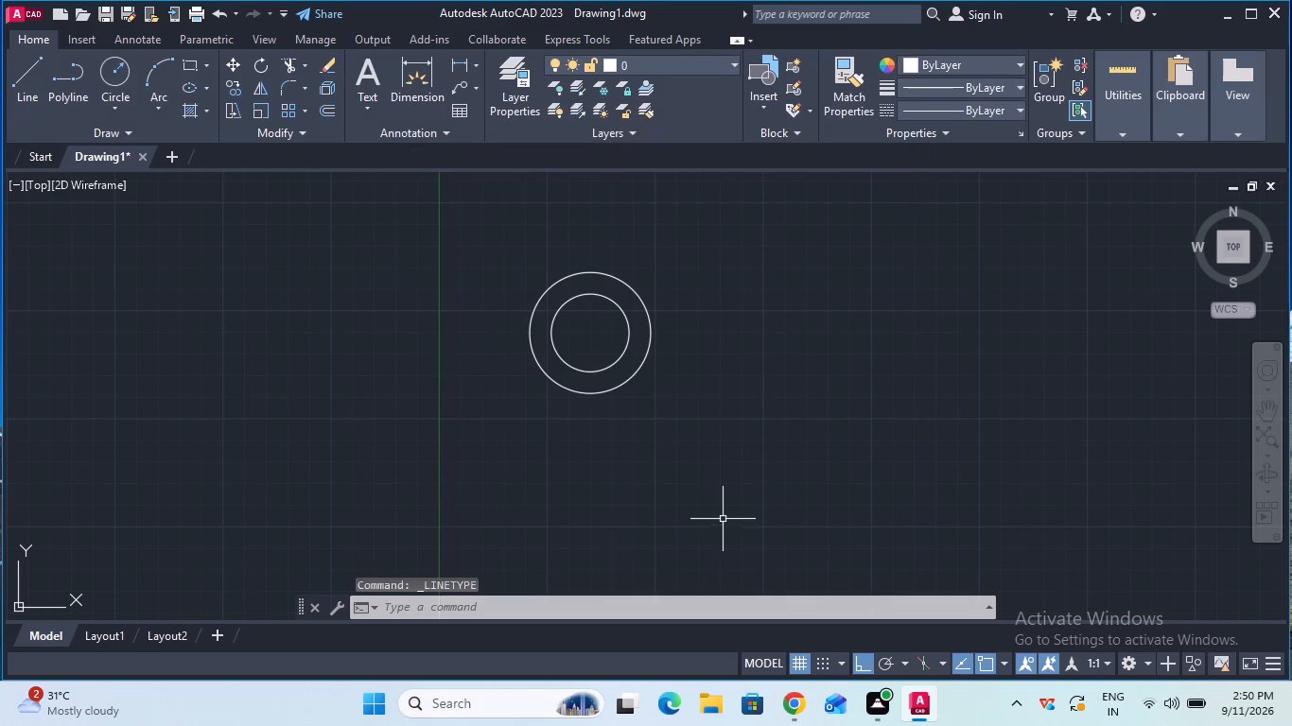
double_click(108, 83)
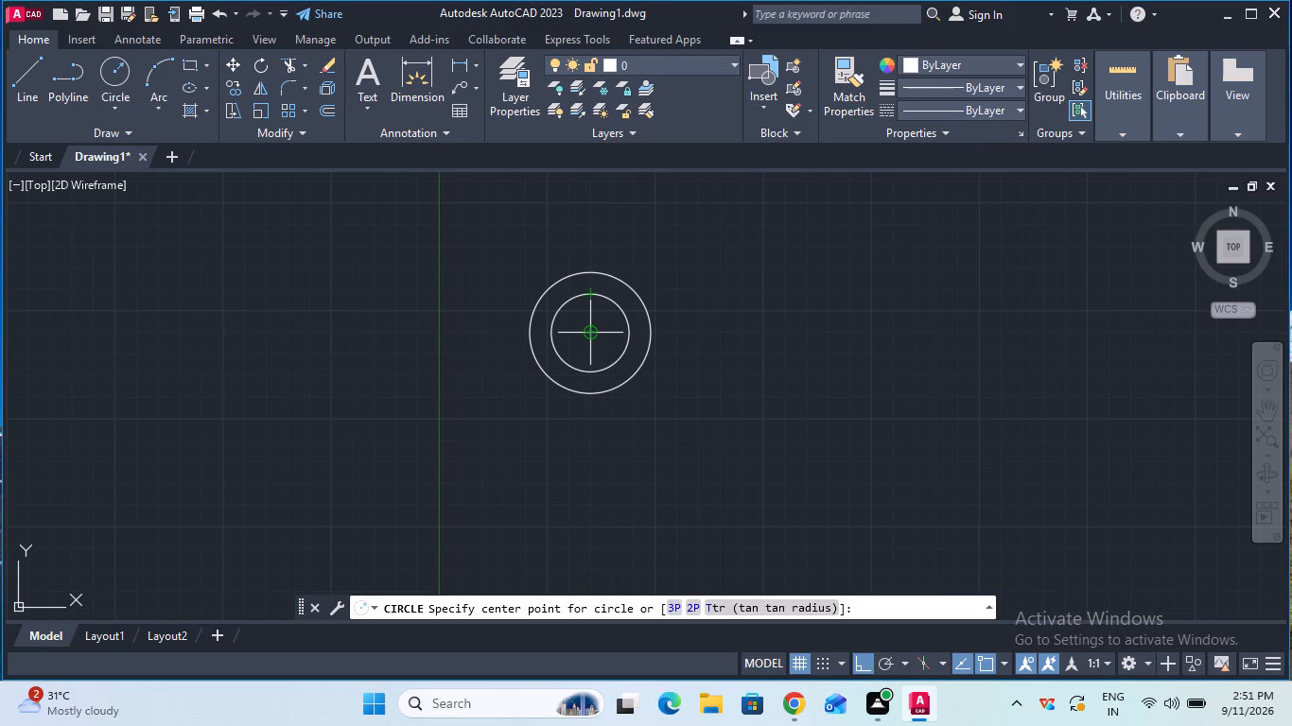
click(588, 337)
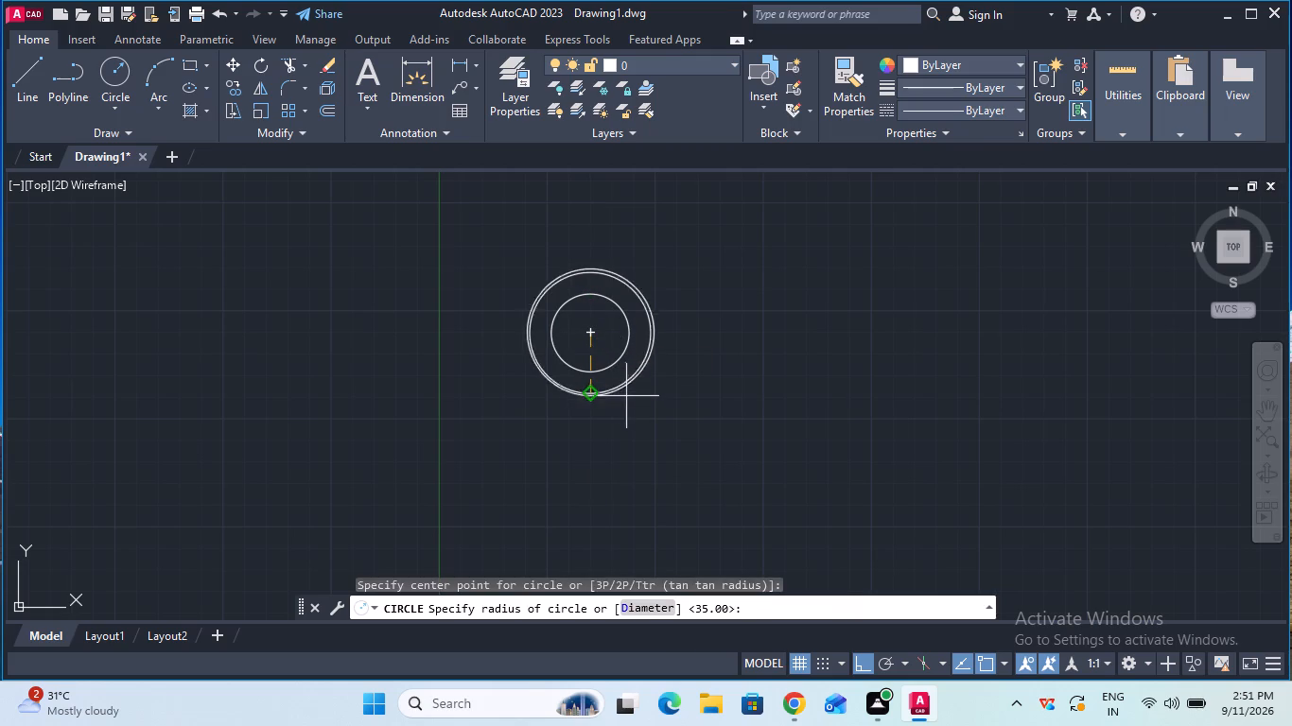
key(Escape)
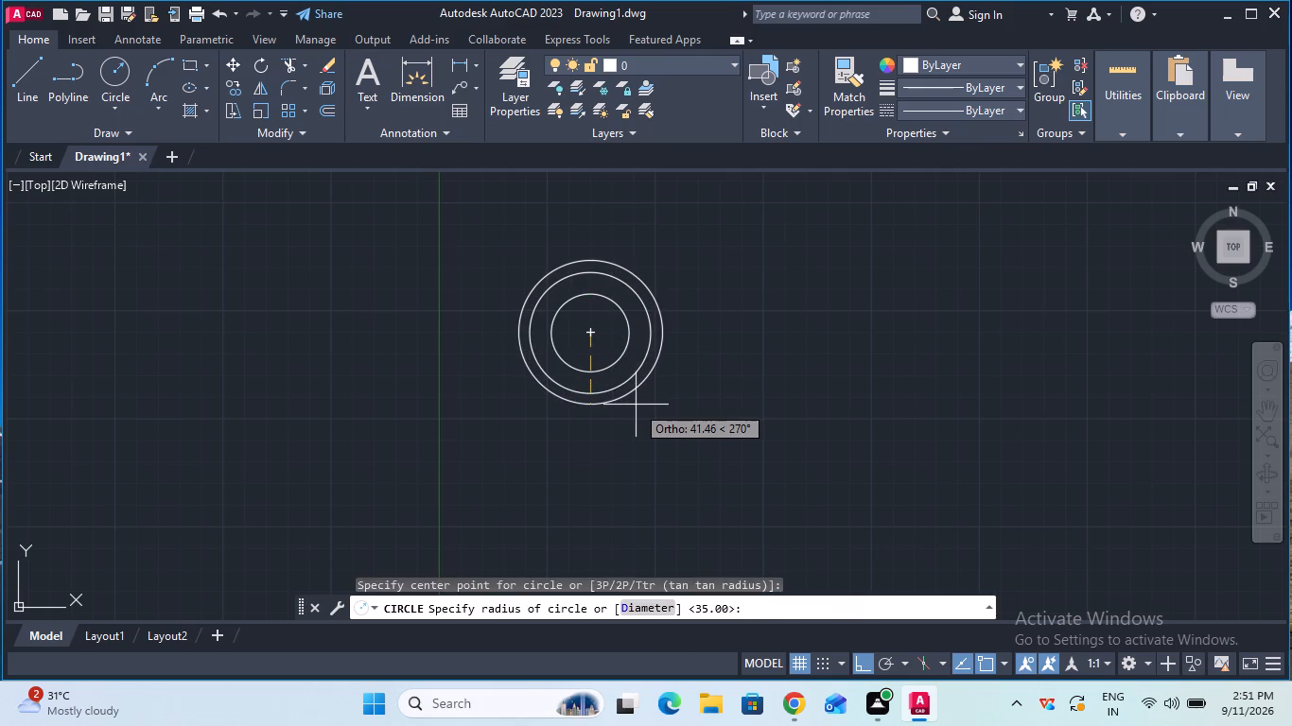
Make CENTER the current linetype and draw a circle of radius 45 concentric with the other two circles.
click(954, 110)
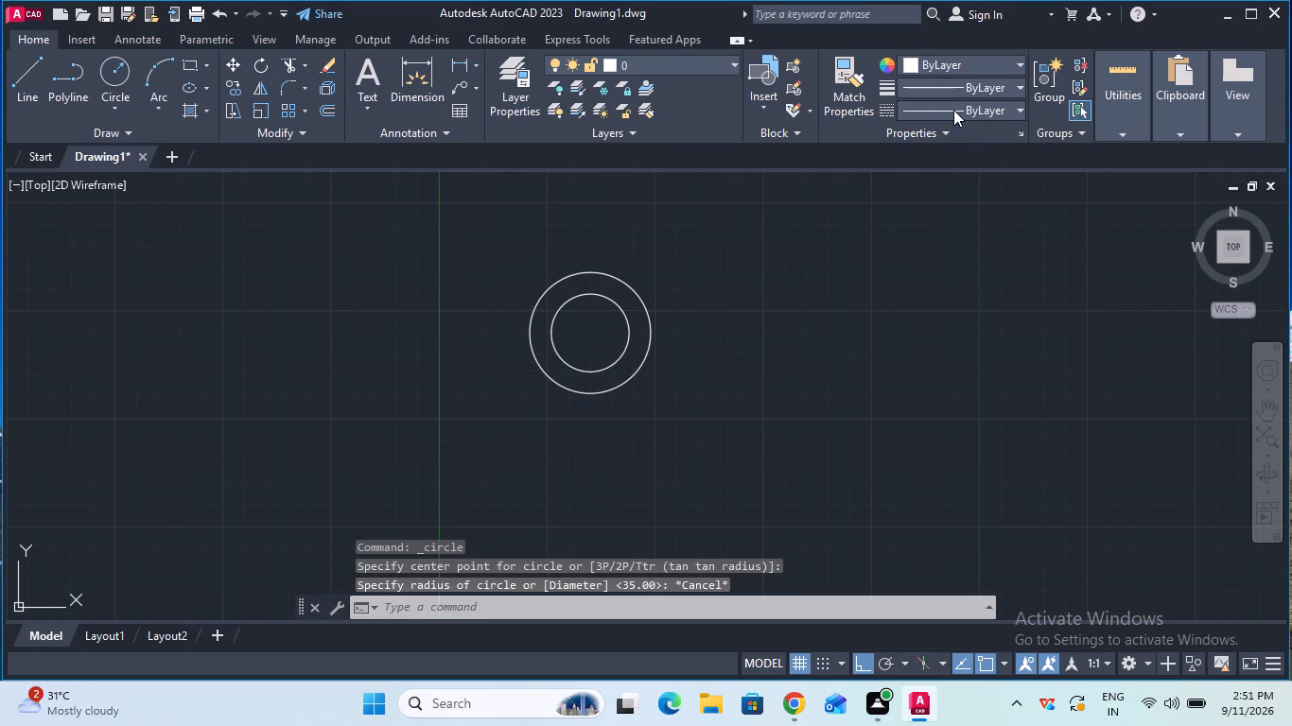
click(951, 168)
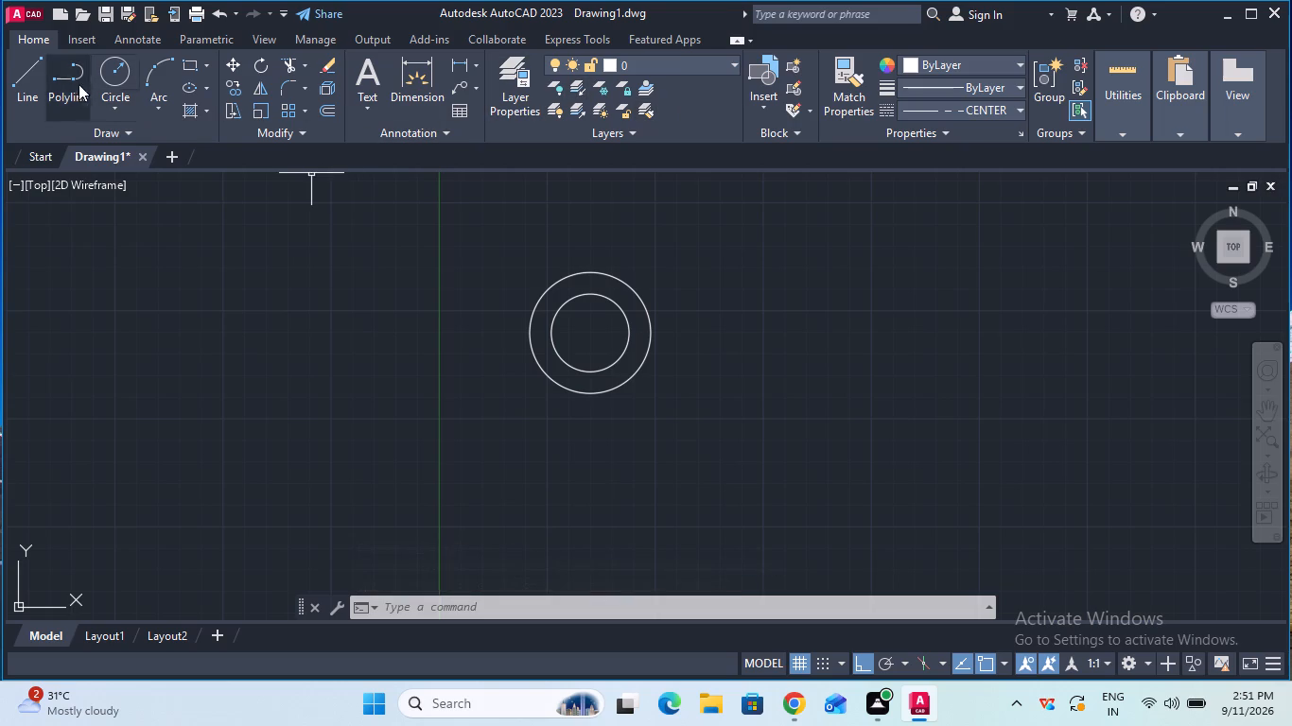
click(111, 83)
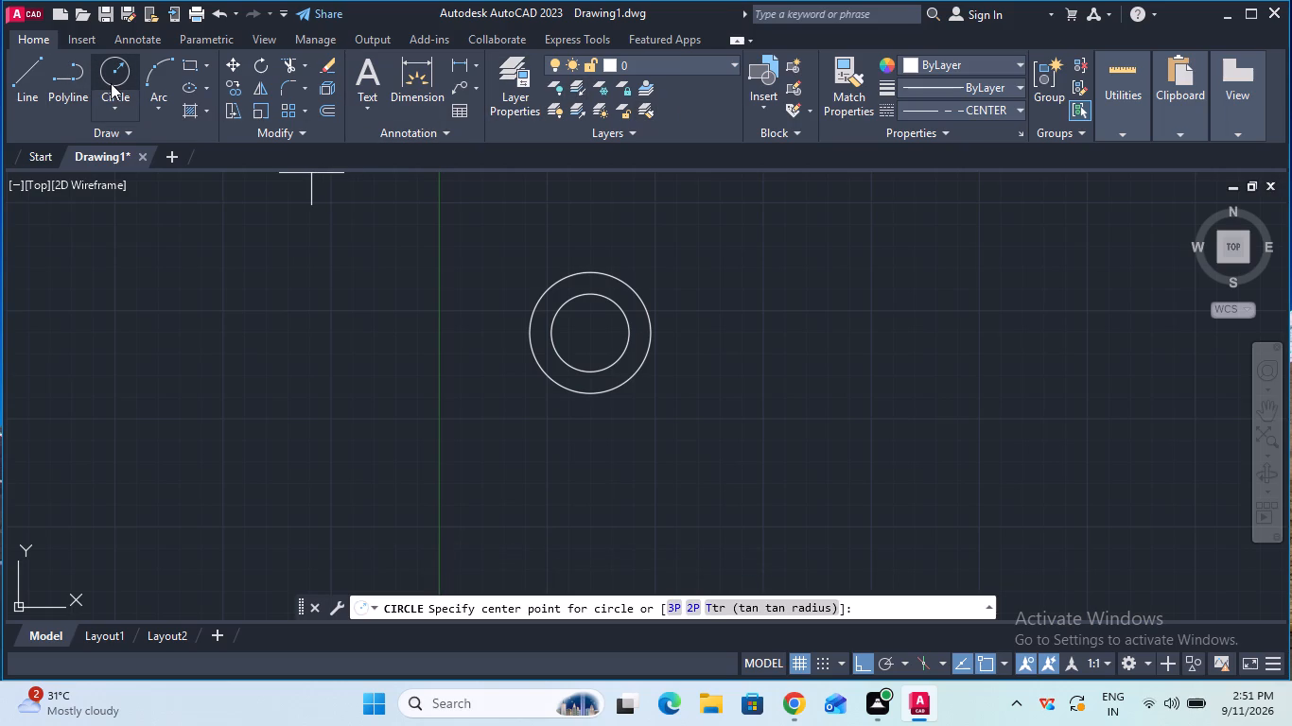
click(593, 335)
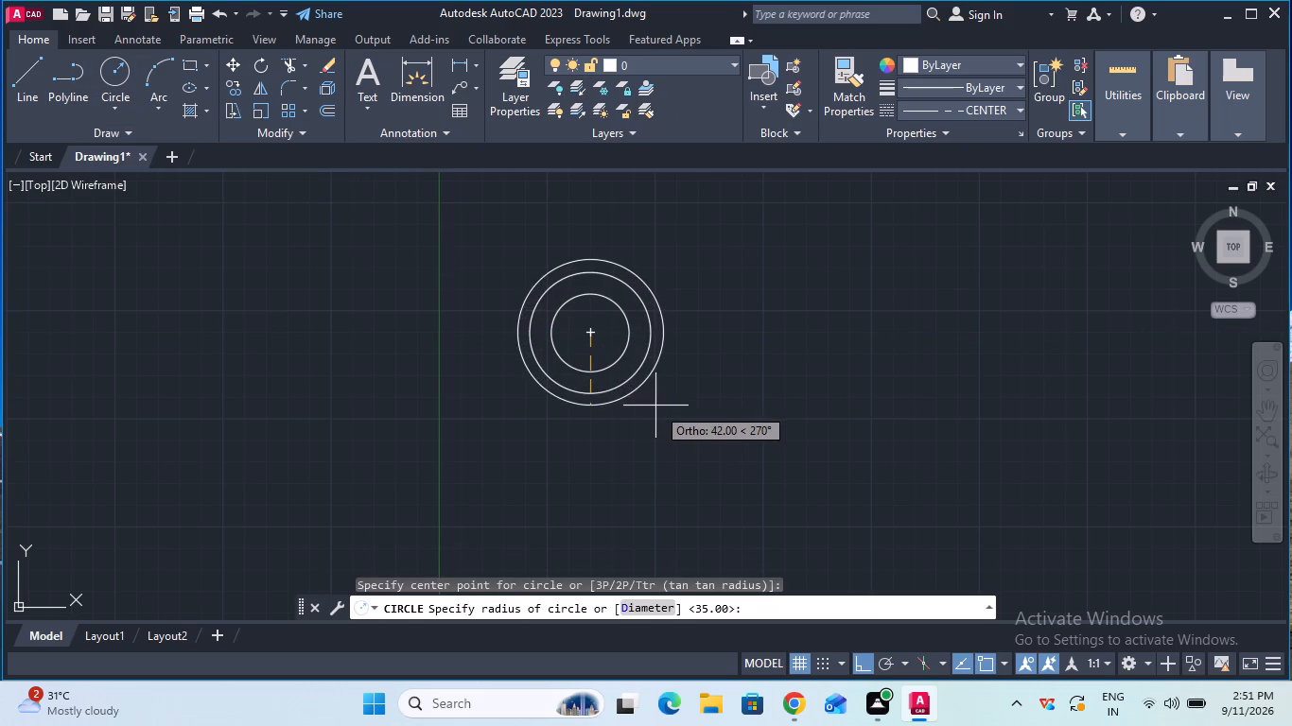
text(45)
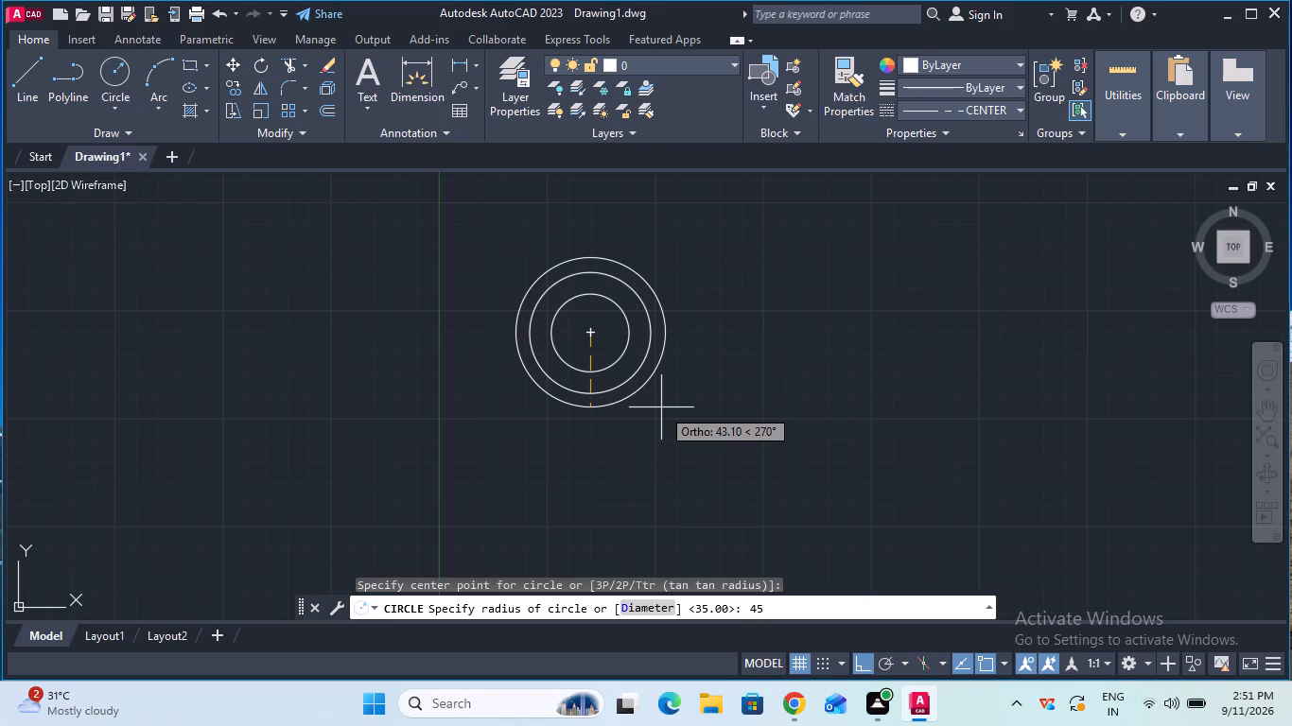
key(Return)
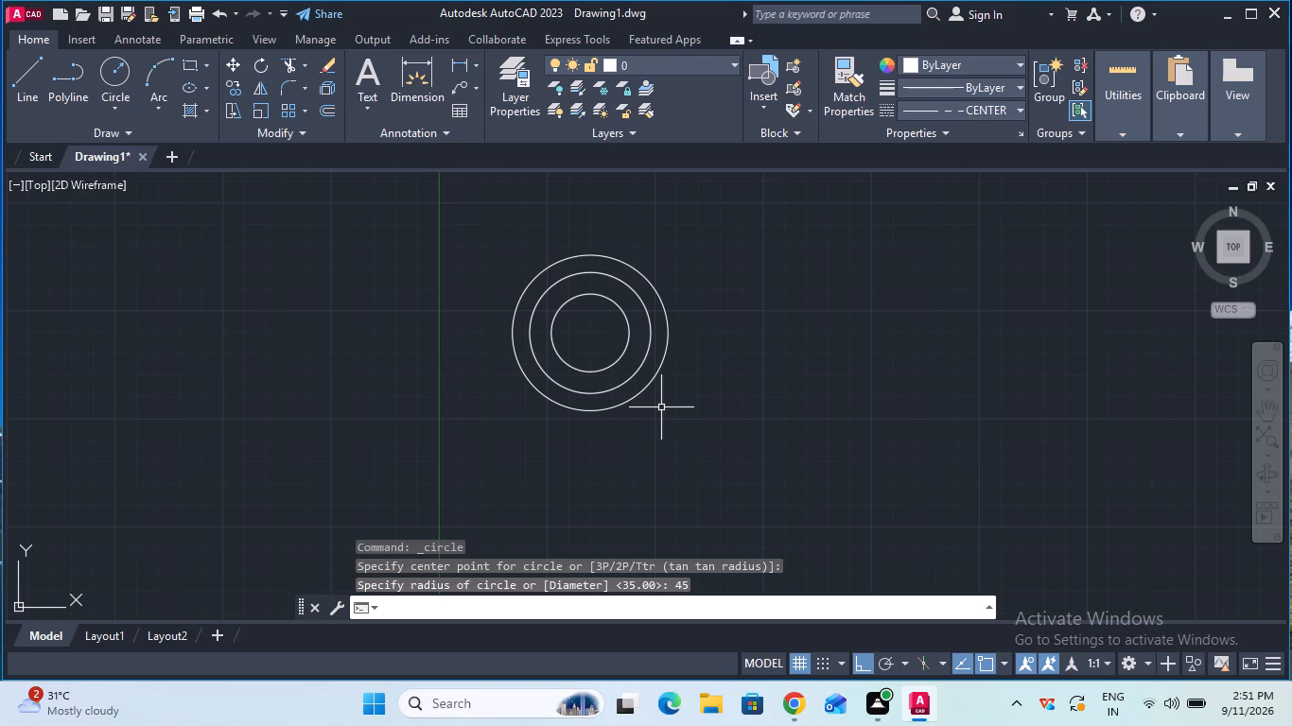
Draw vertical and horizontal centre lines across the full diameter of the radius 45 circle.
ctrl+scroll(630, 360, up, 2)
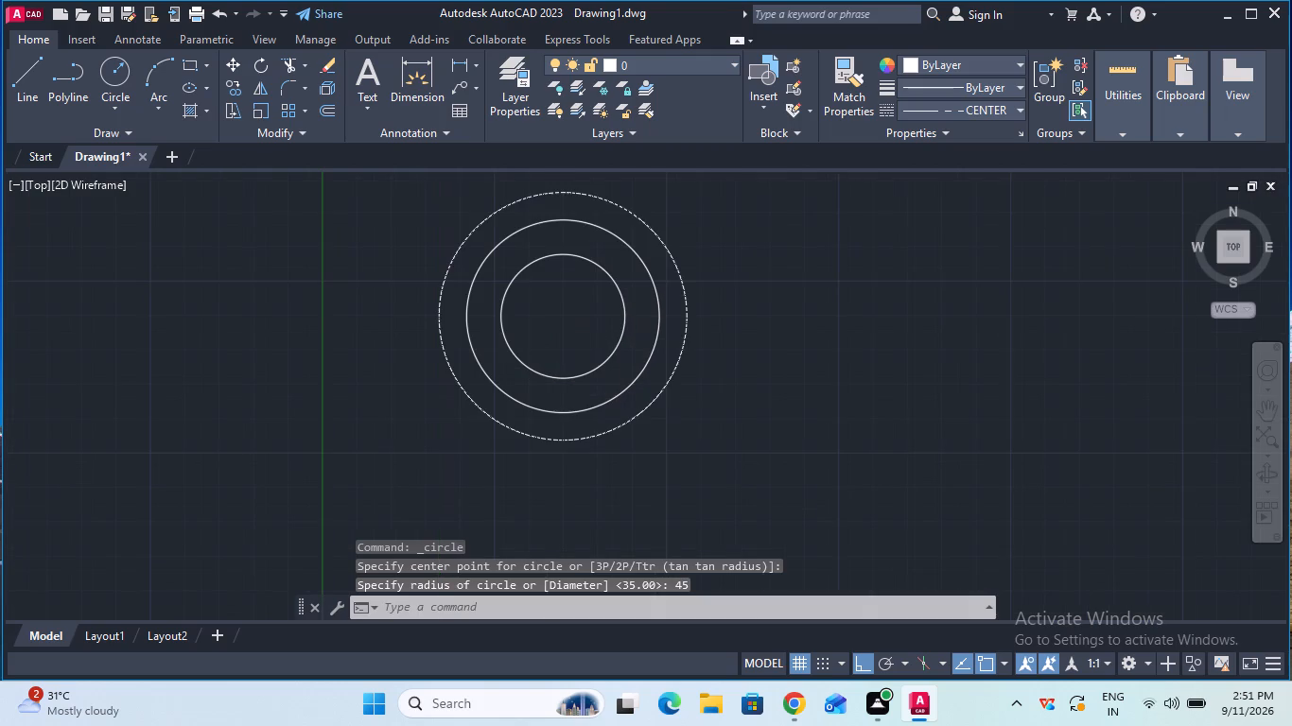
ctrl+scroll(630, 360, down, 1)
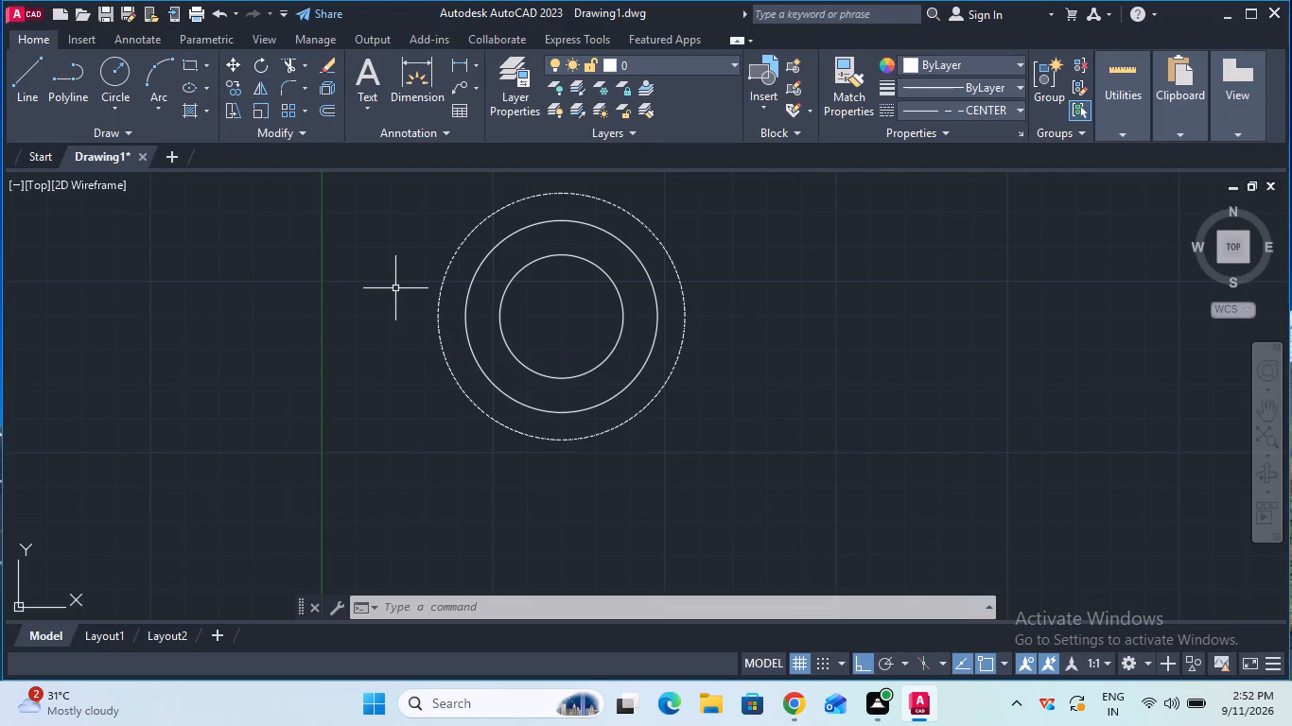
click(44, 84)
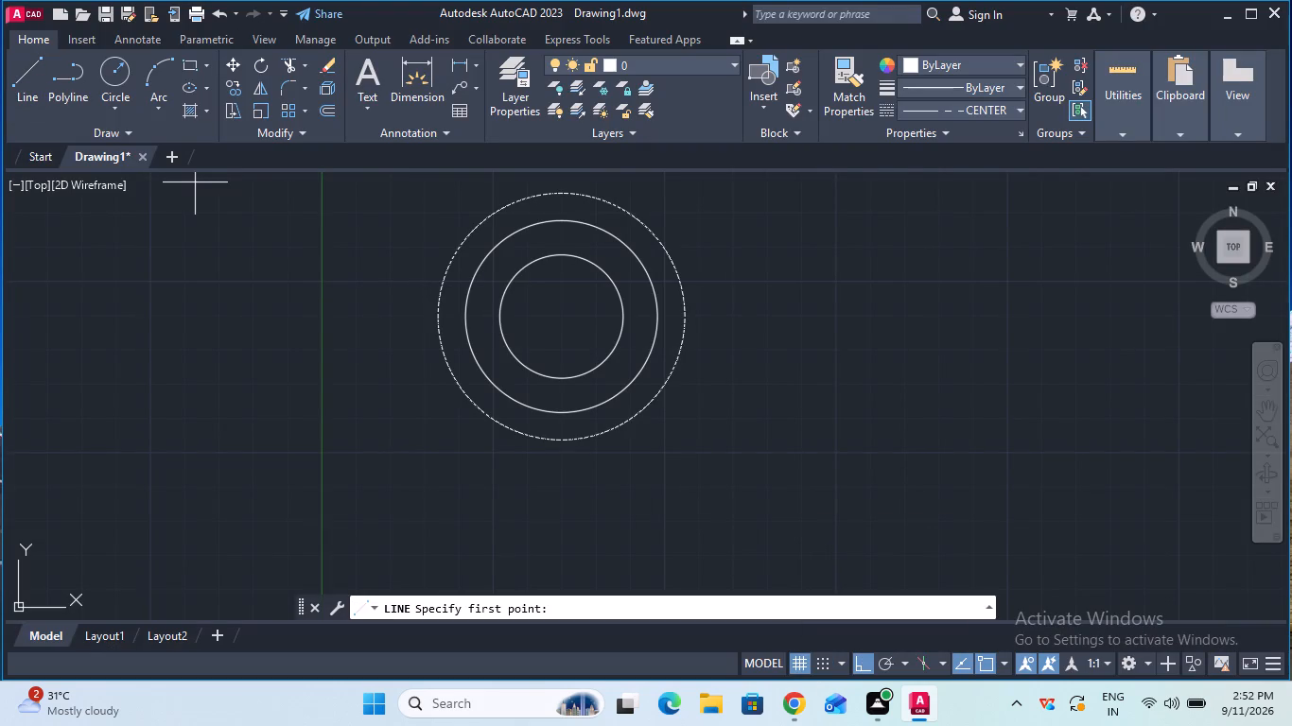
click(562, 195)
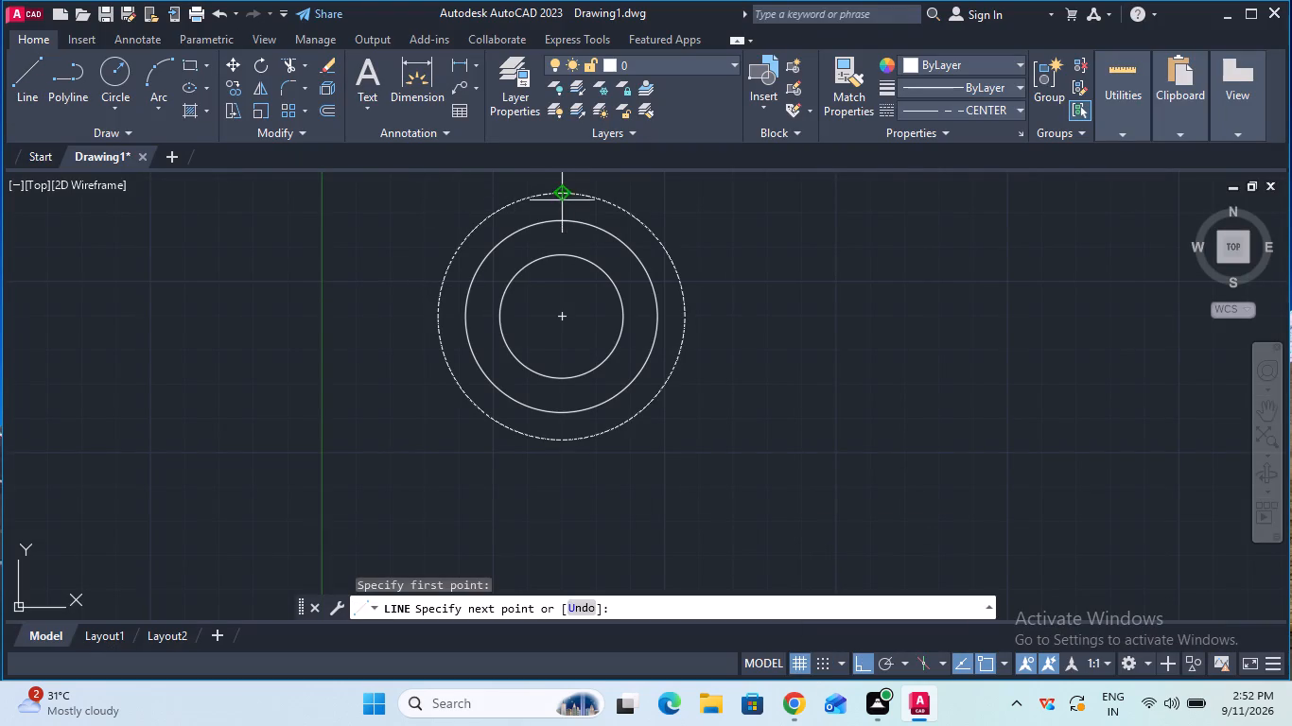
click(561, 434)
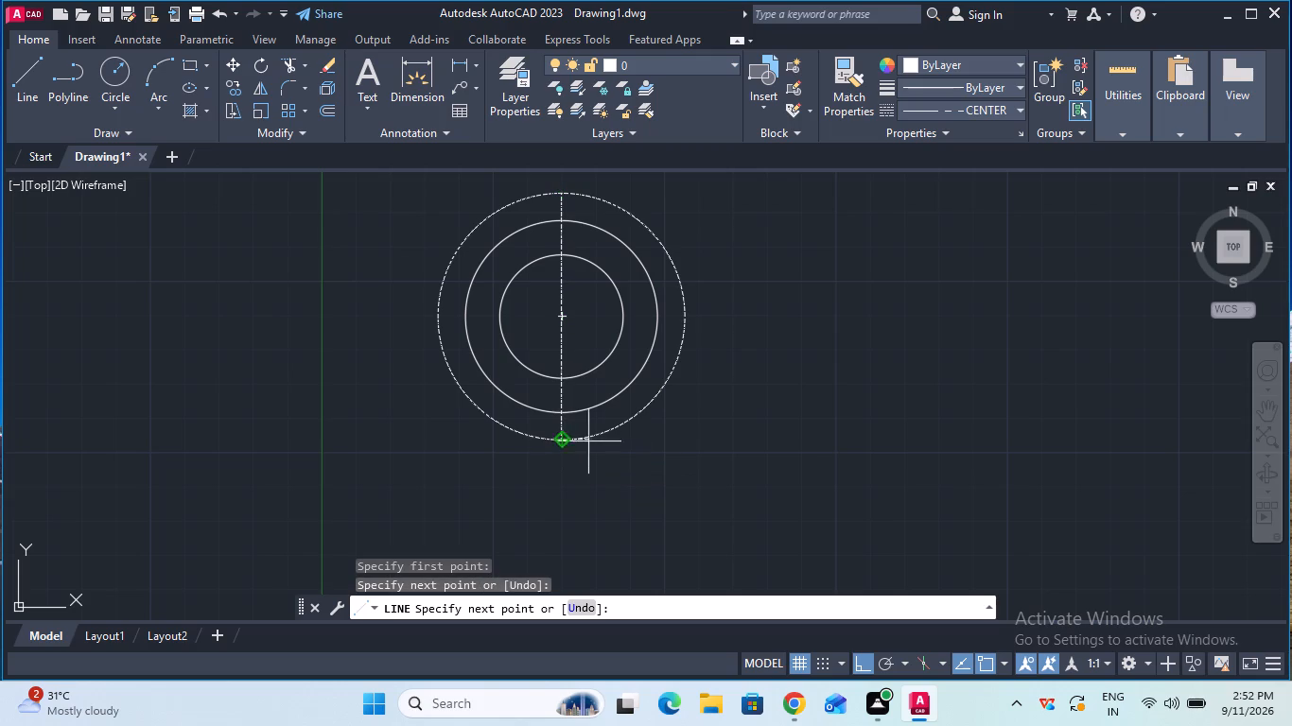
key(Escape)
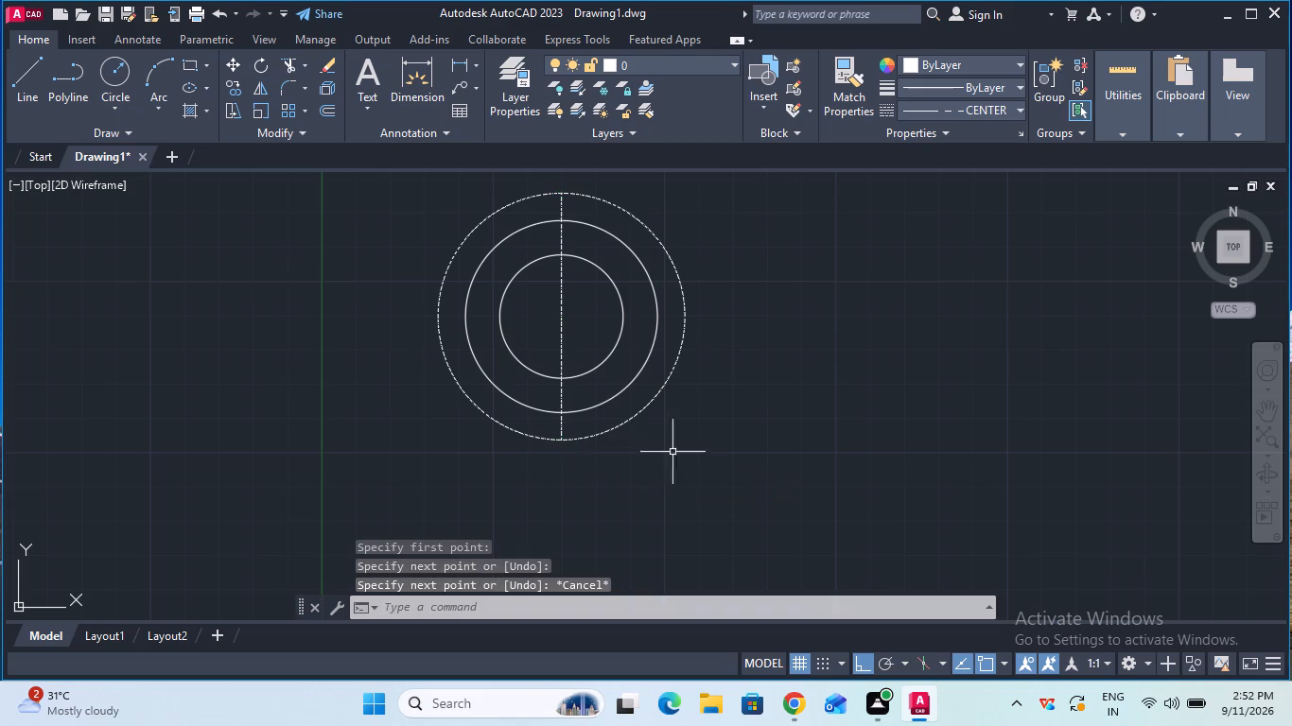
click(41, 81)
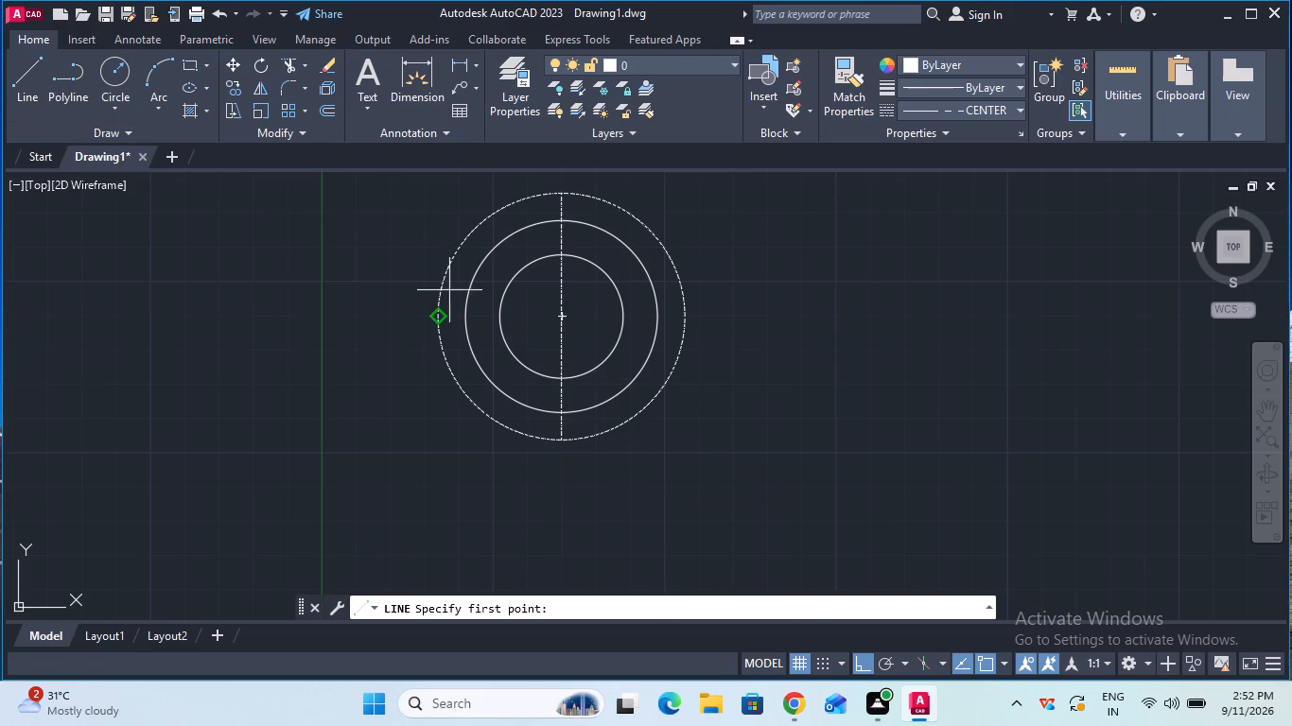
click(441, 317)
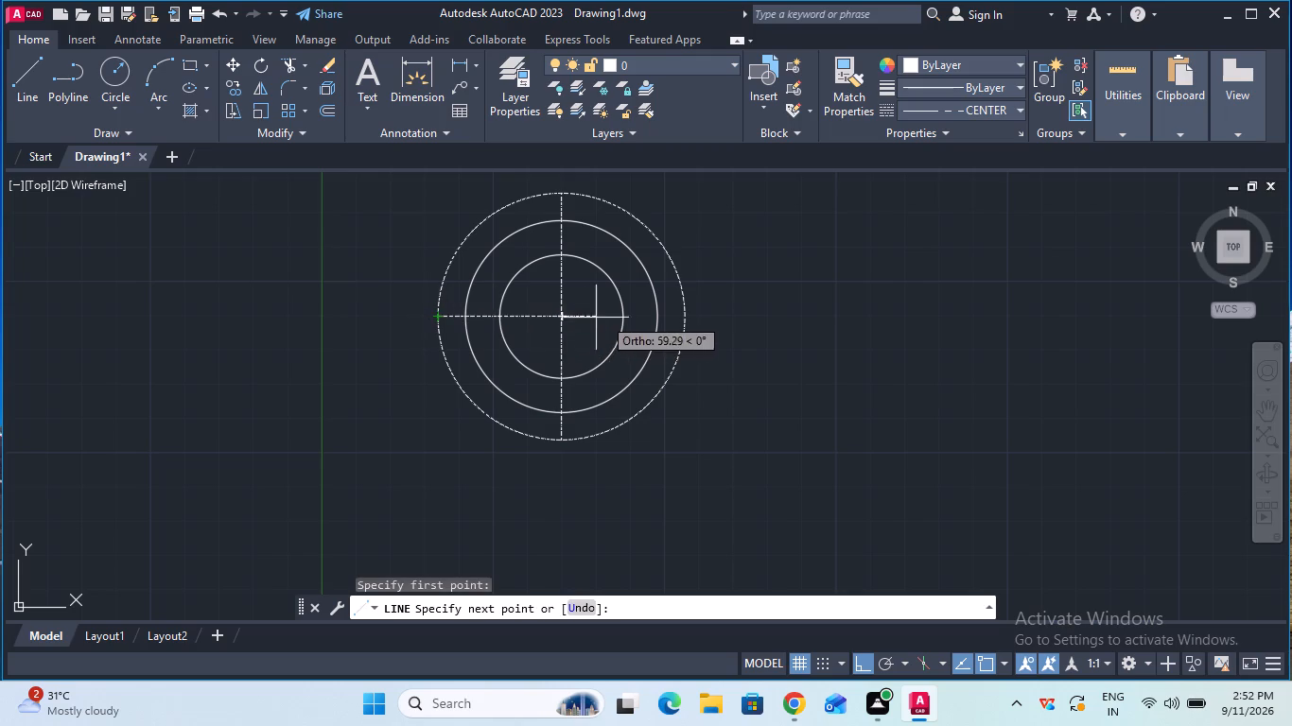
click(684, 317)
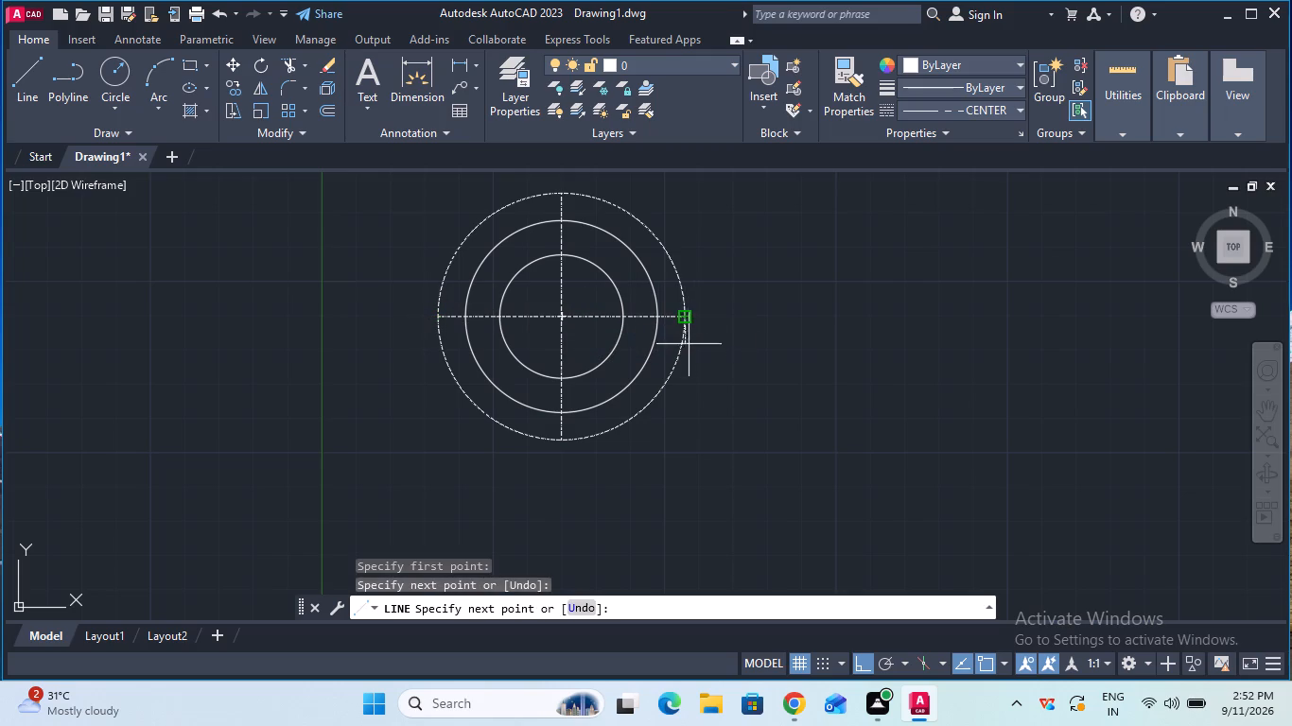
key(Escape)
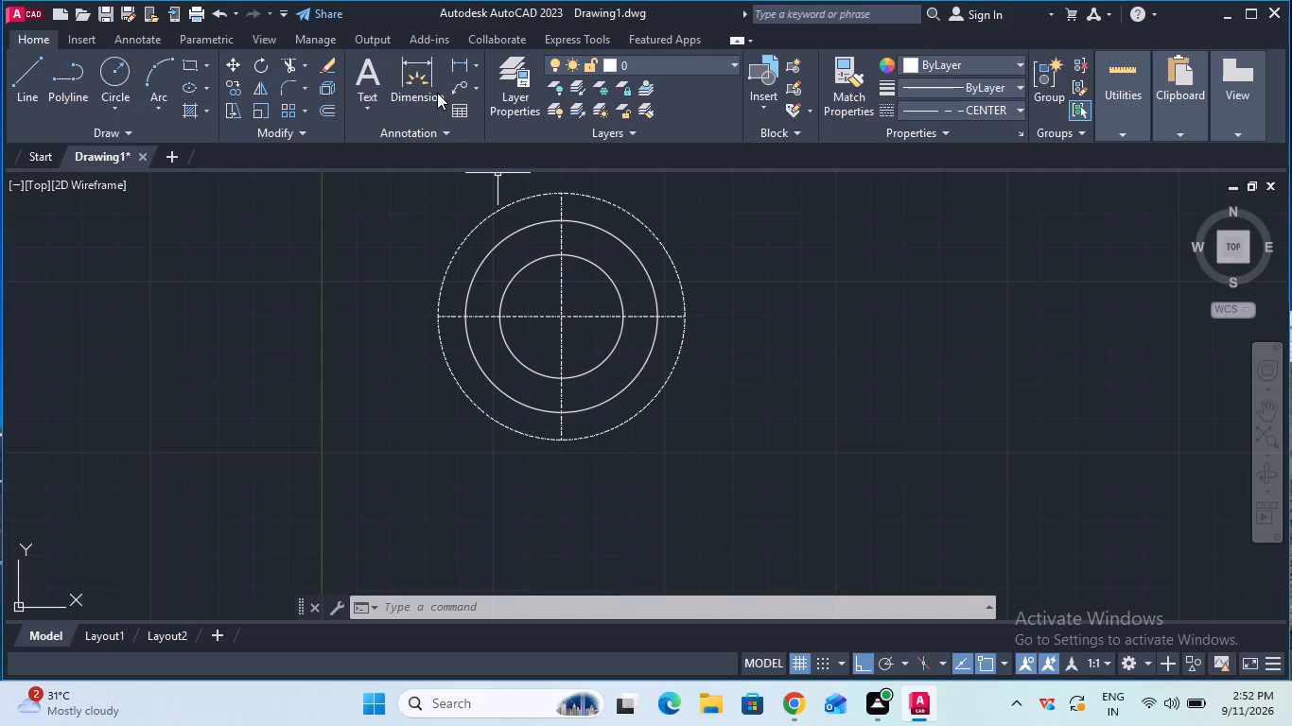
Make ByBlock the current linetype and draw a circle of radius 6 centred on the bottom quadrant of the radius 45 circle.
click(923, 111)
click(936, 155)
click(117, 78)
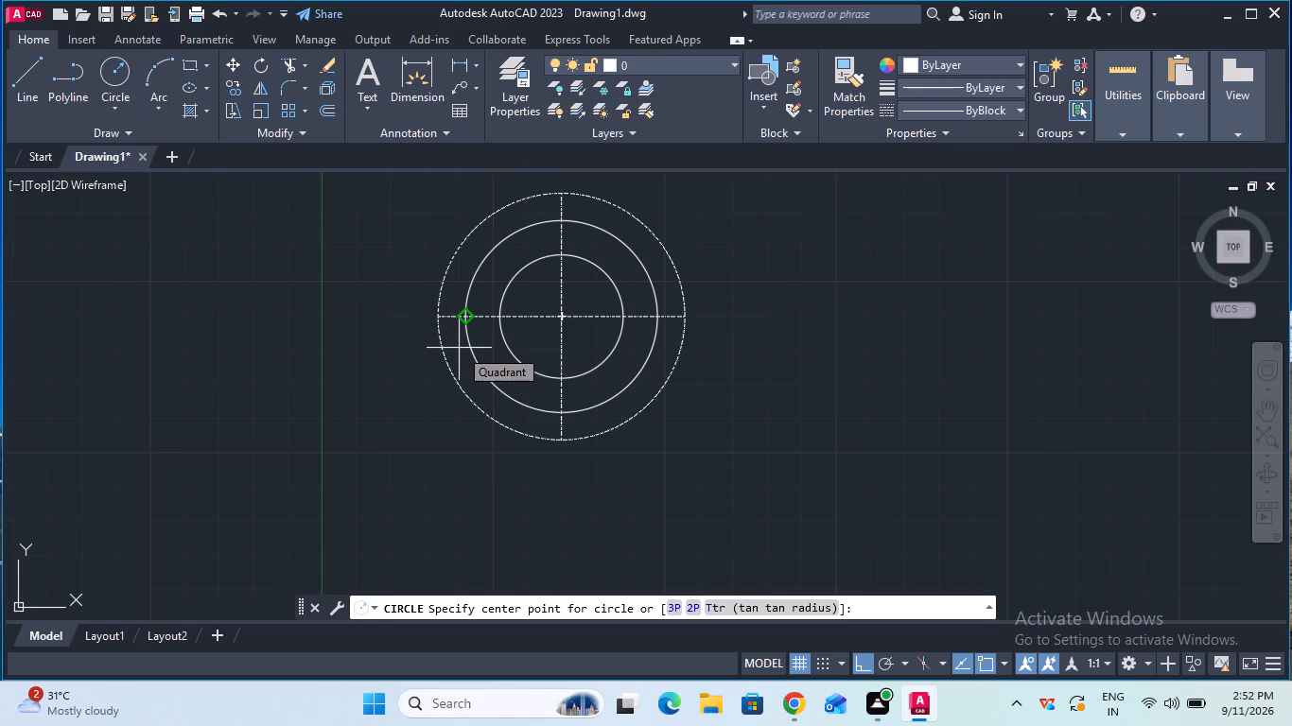
click(562, 436)
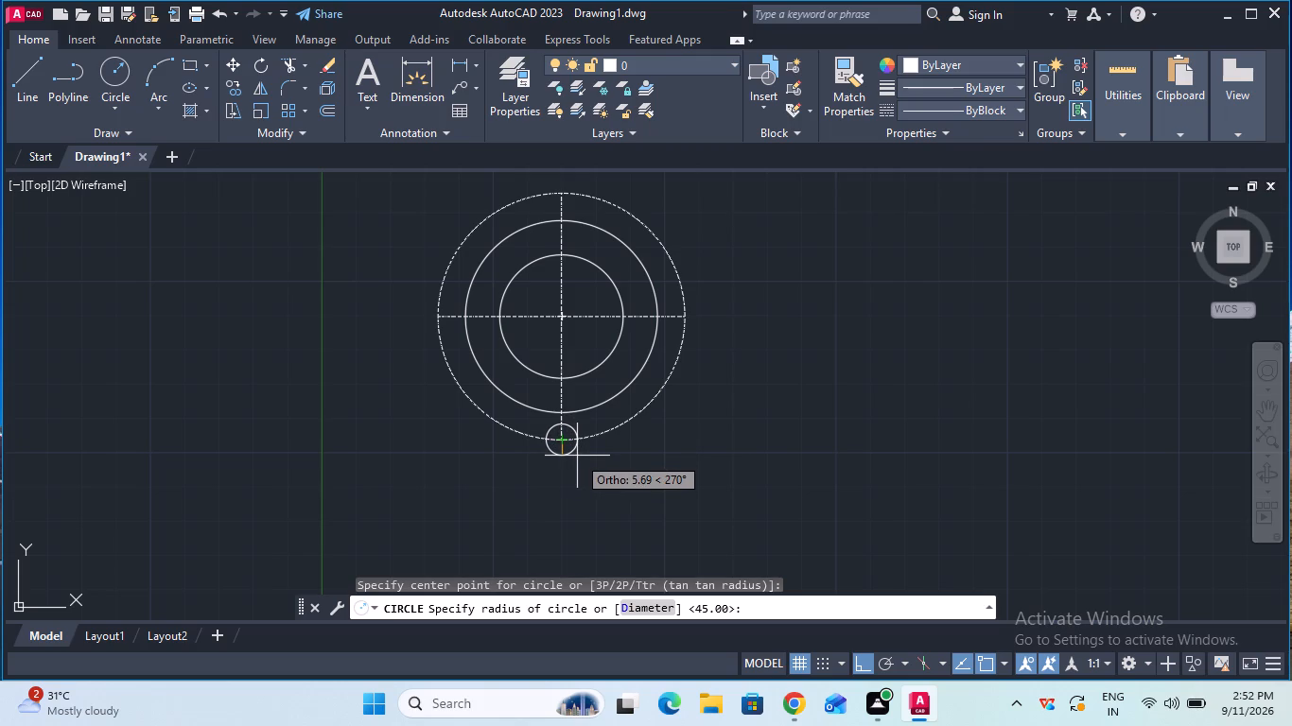
key(6)
key(Return)
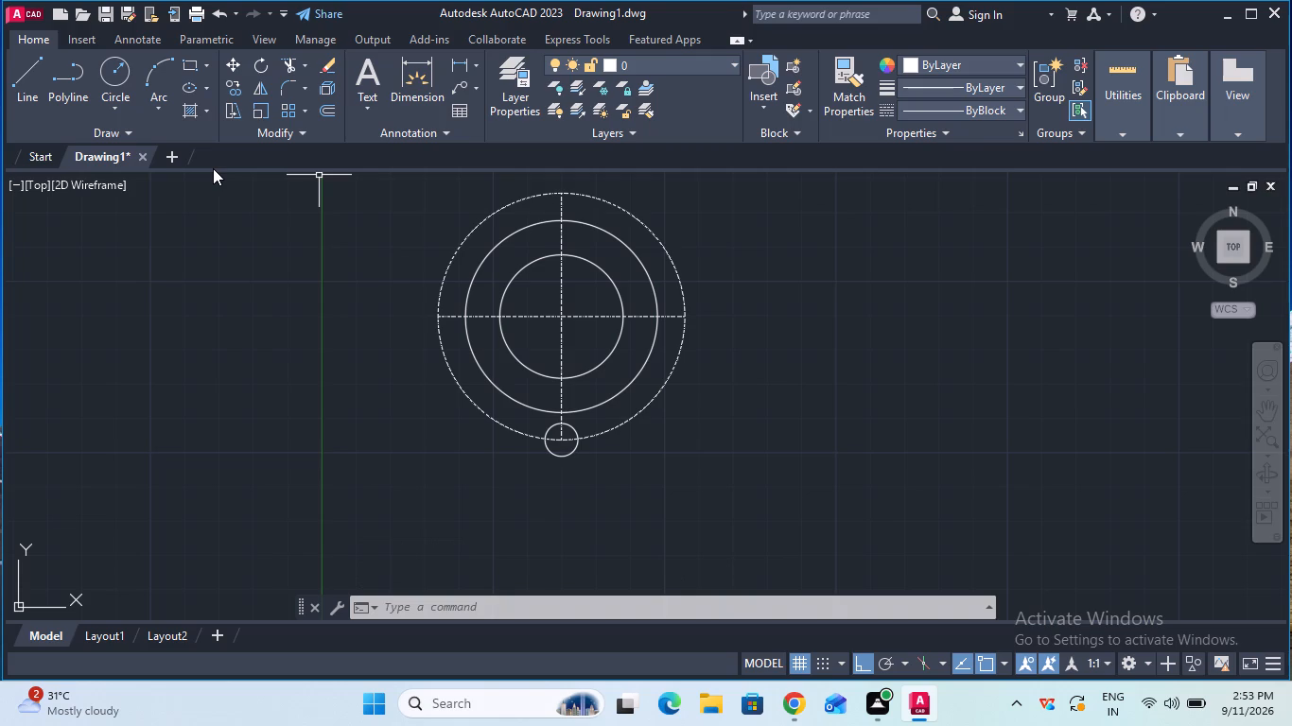
Draw a circle of radius 12 concentric with the radius 6 circle.
click(119, 78)
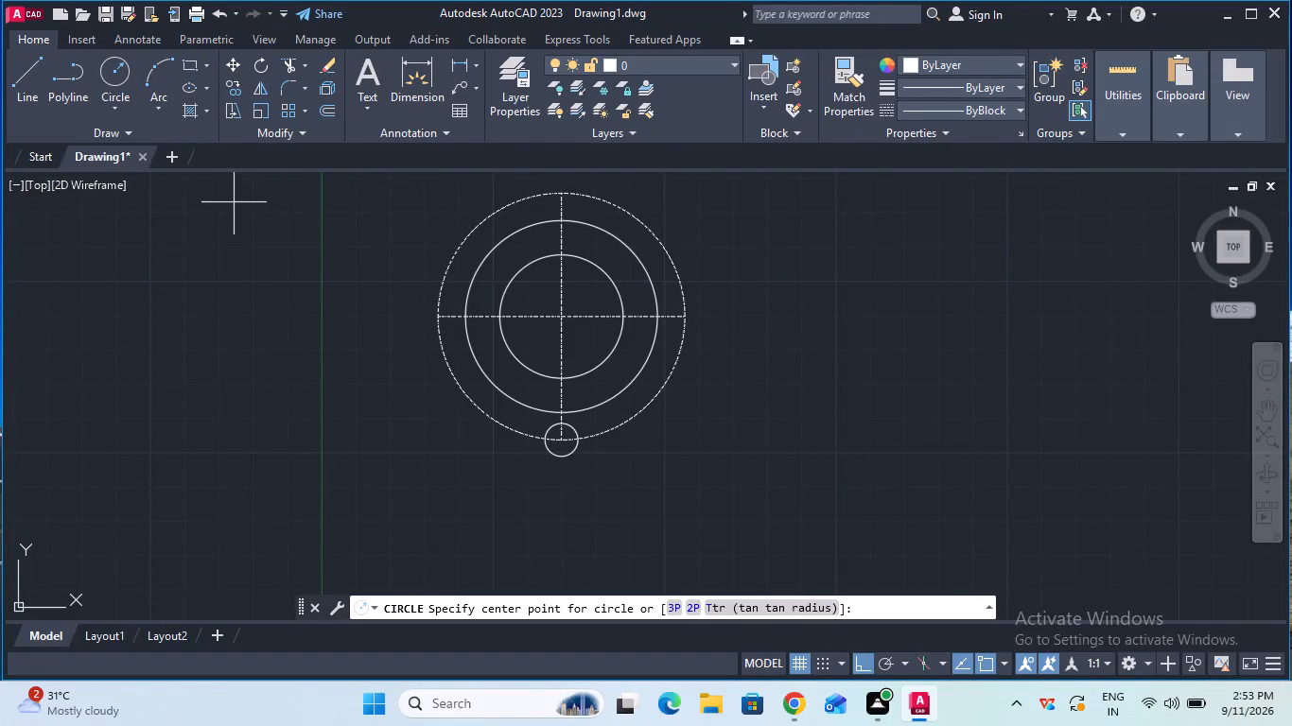
click(559, 434)
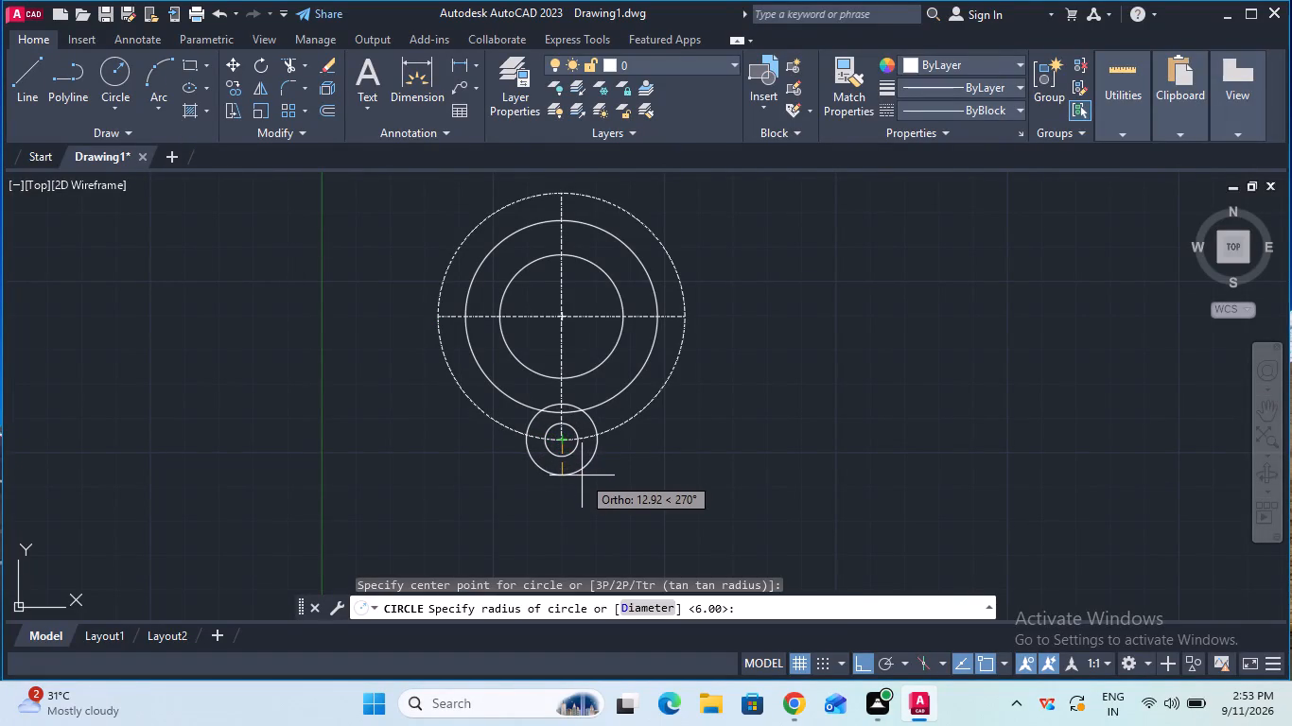
text(12)
key(period)
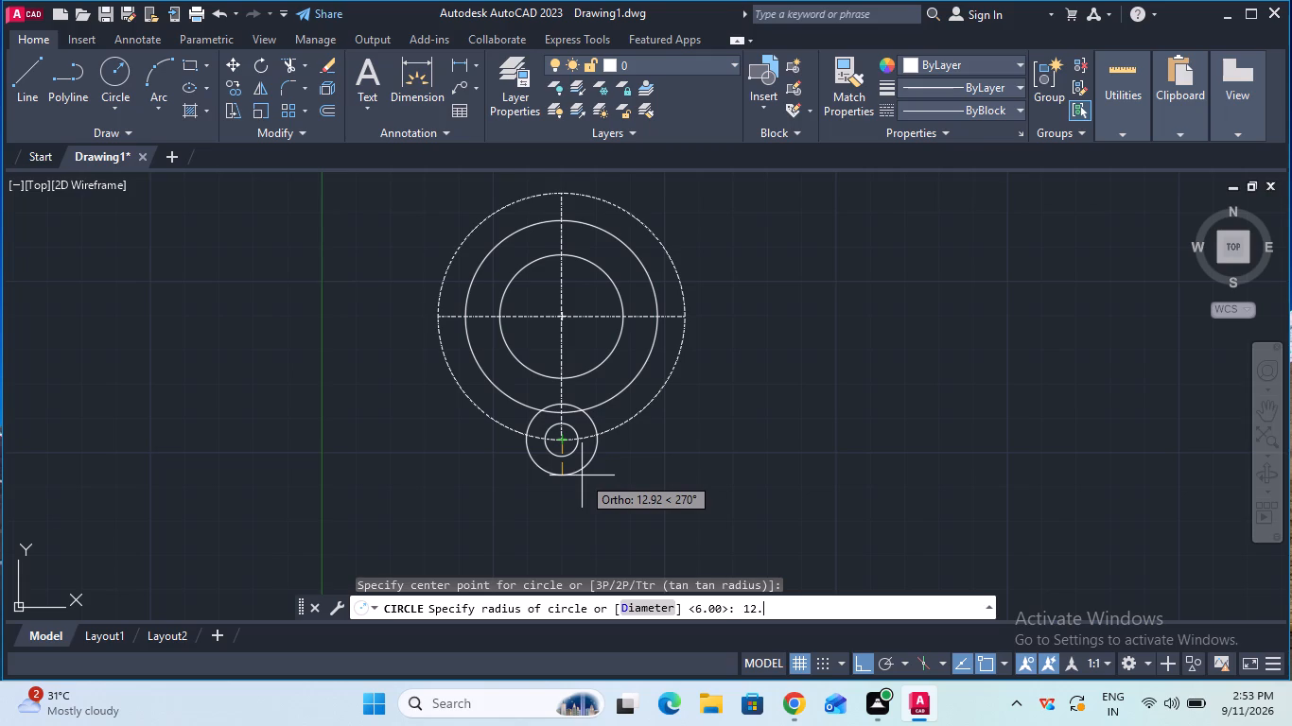
text(00)
key(Return)
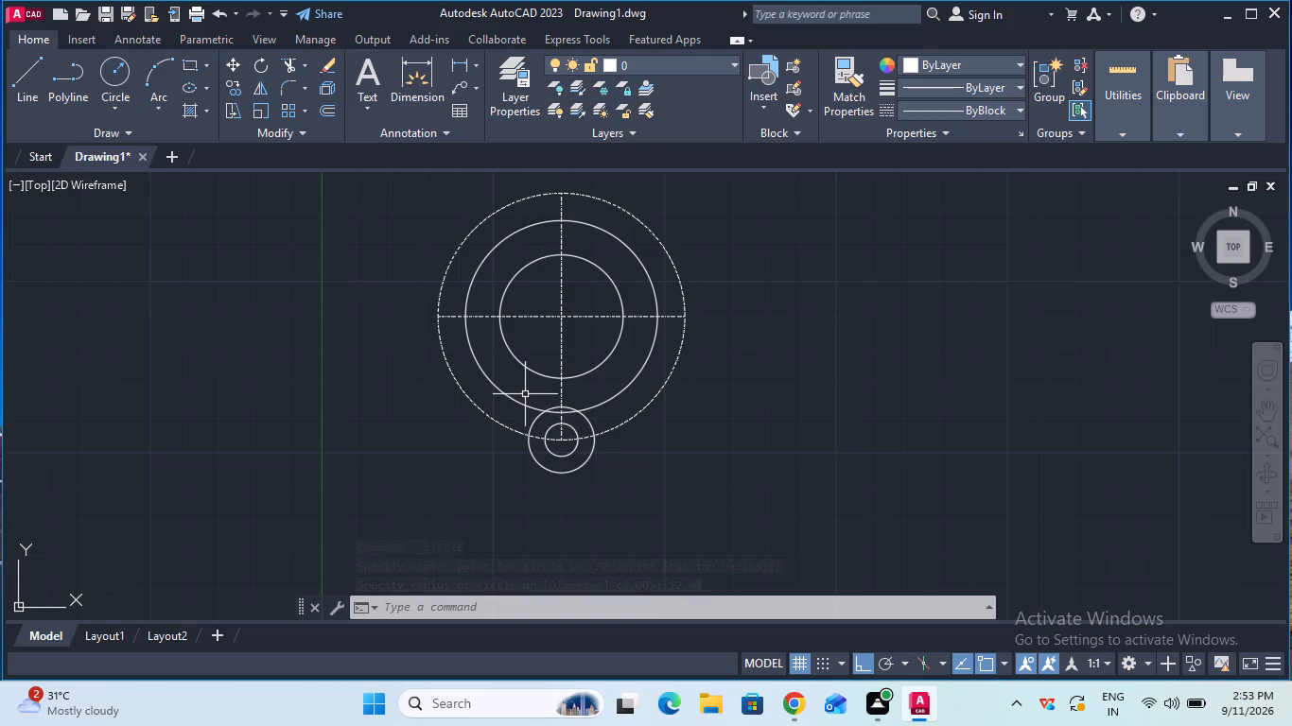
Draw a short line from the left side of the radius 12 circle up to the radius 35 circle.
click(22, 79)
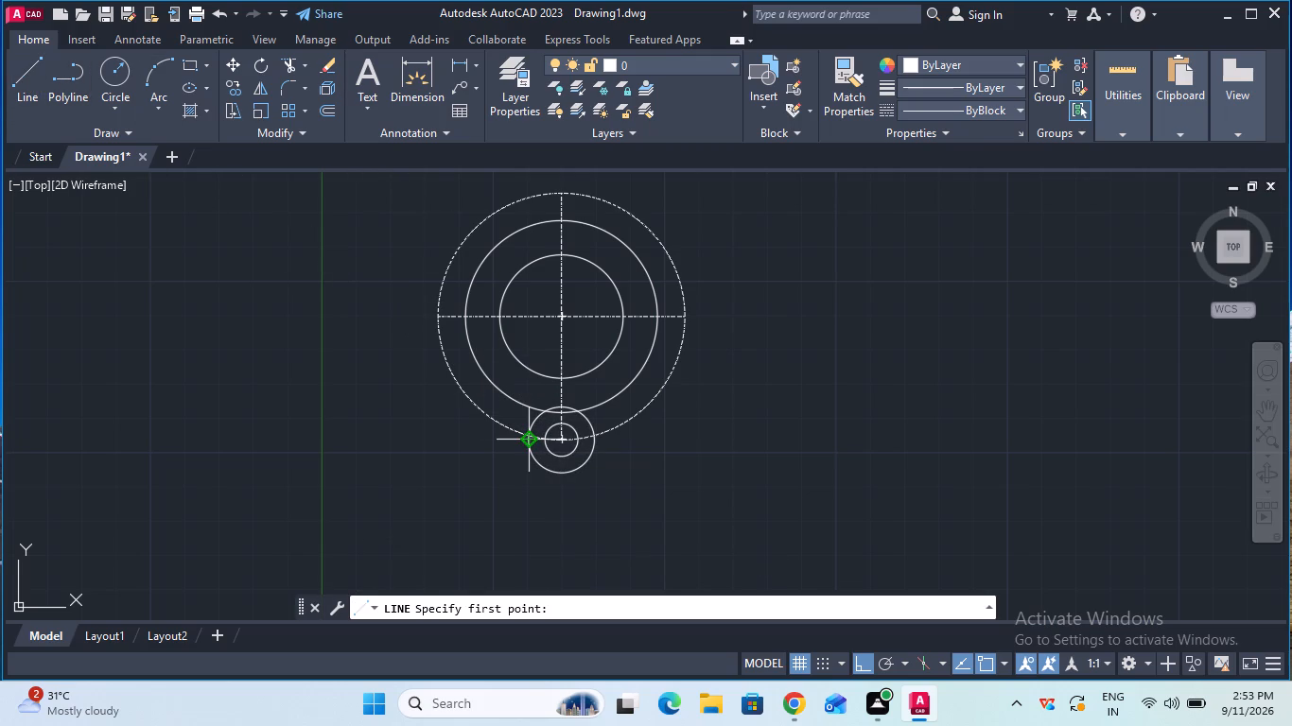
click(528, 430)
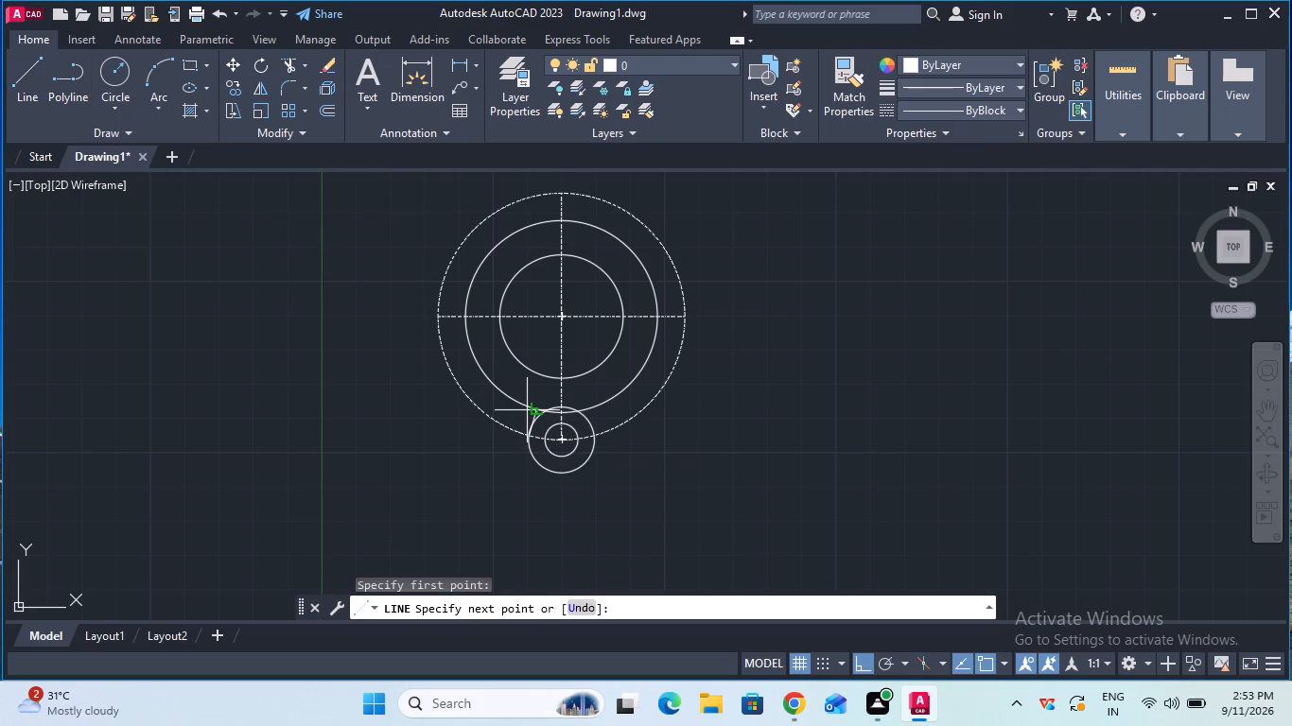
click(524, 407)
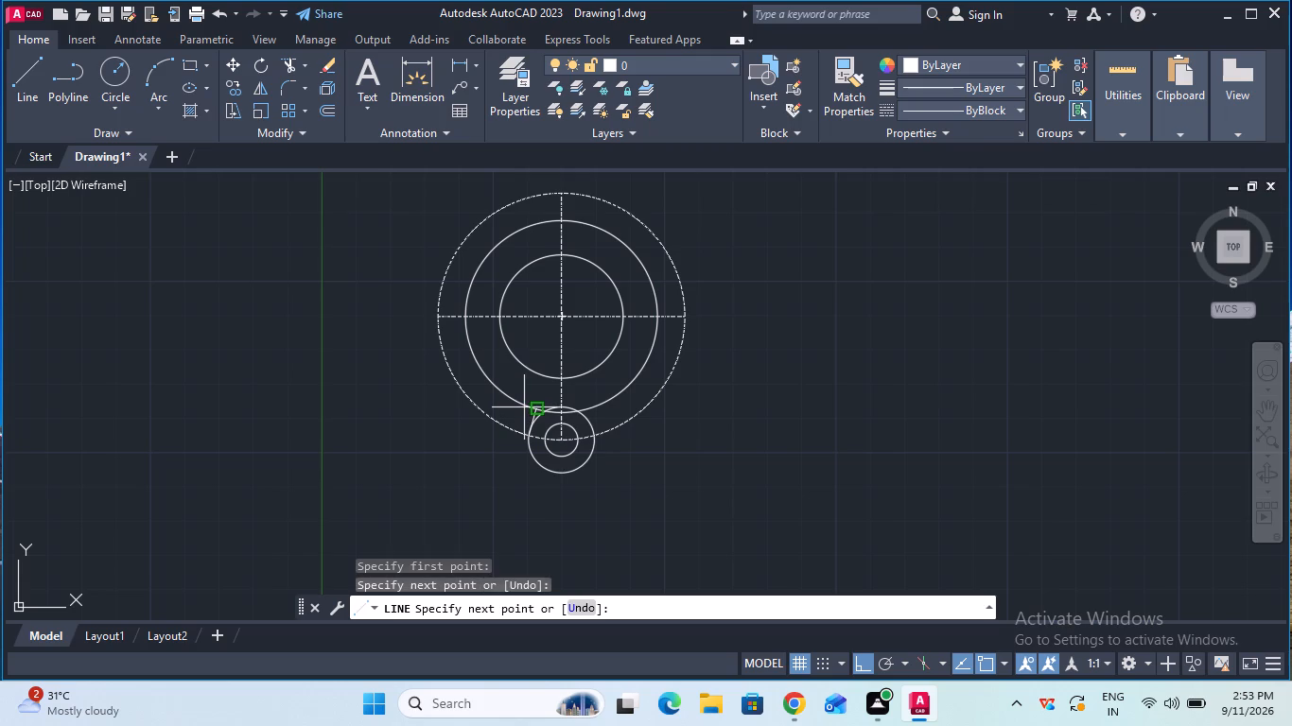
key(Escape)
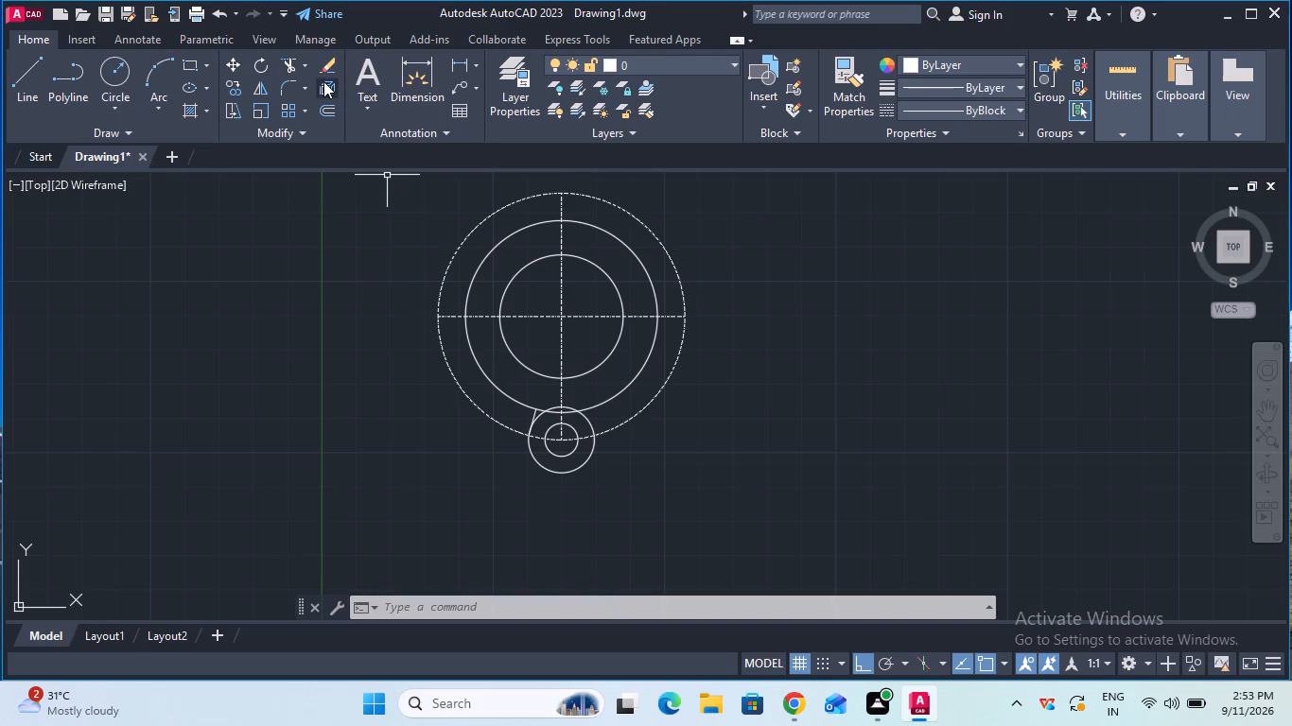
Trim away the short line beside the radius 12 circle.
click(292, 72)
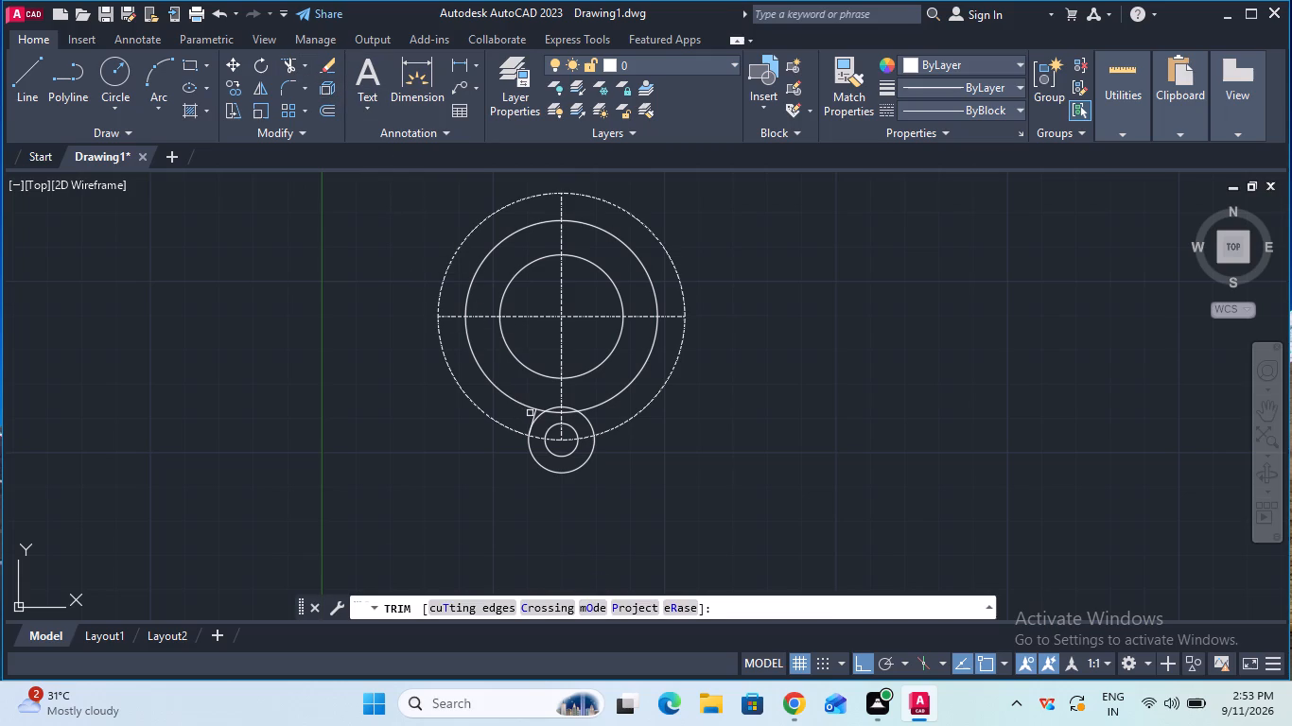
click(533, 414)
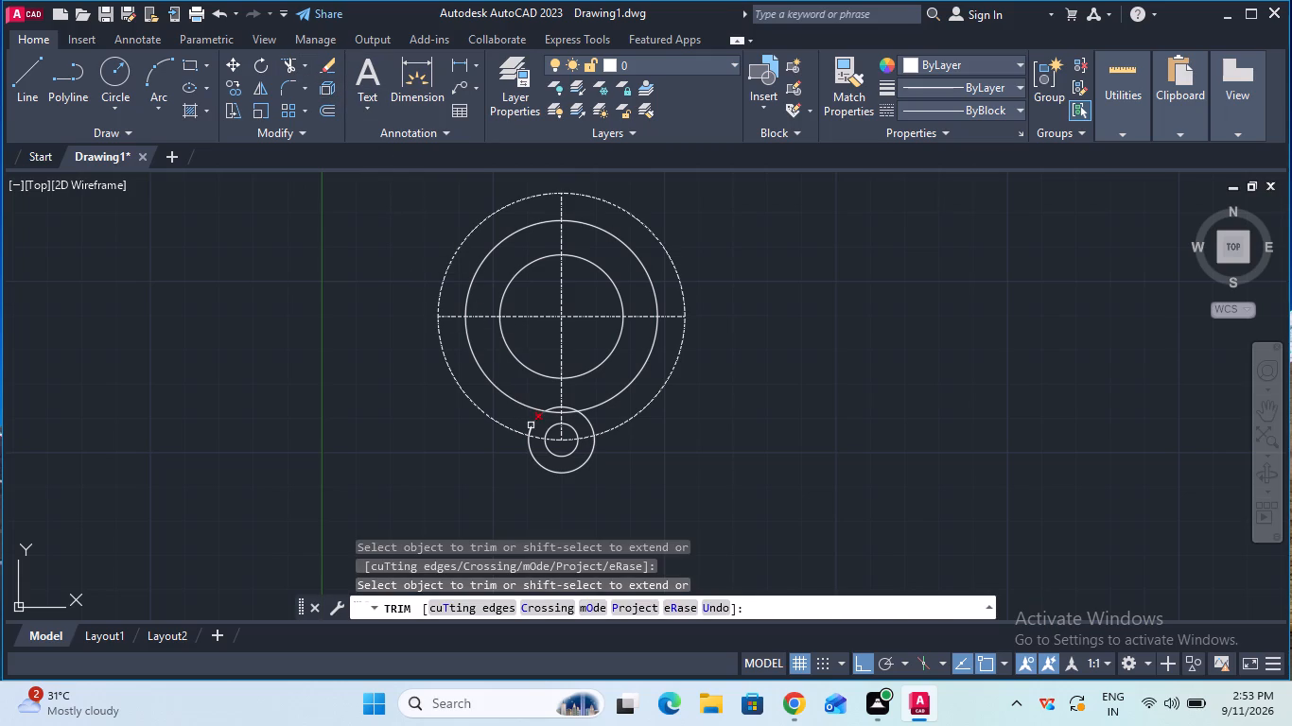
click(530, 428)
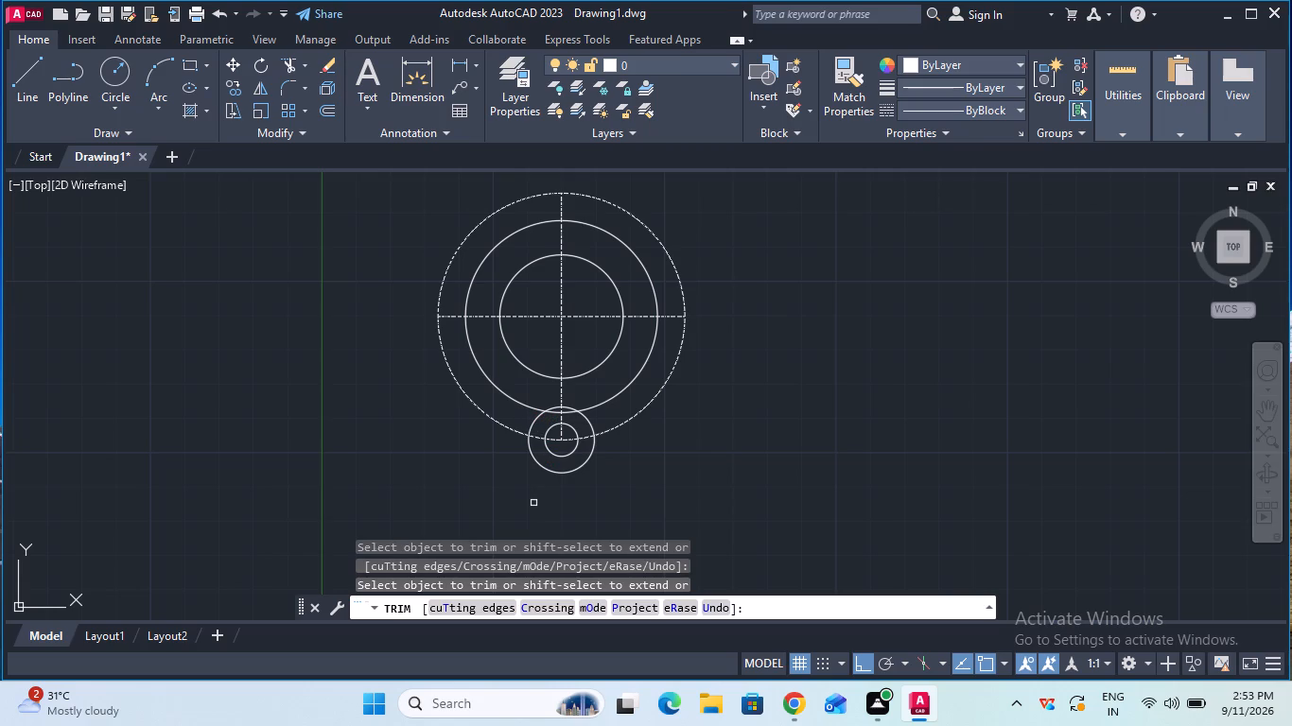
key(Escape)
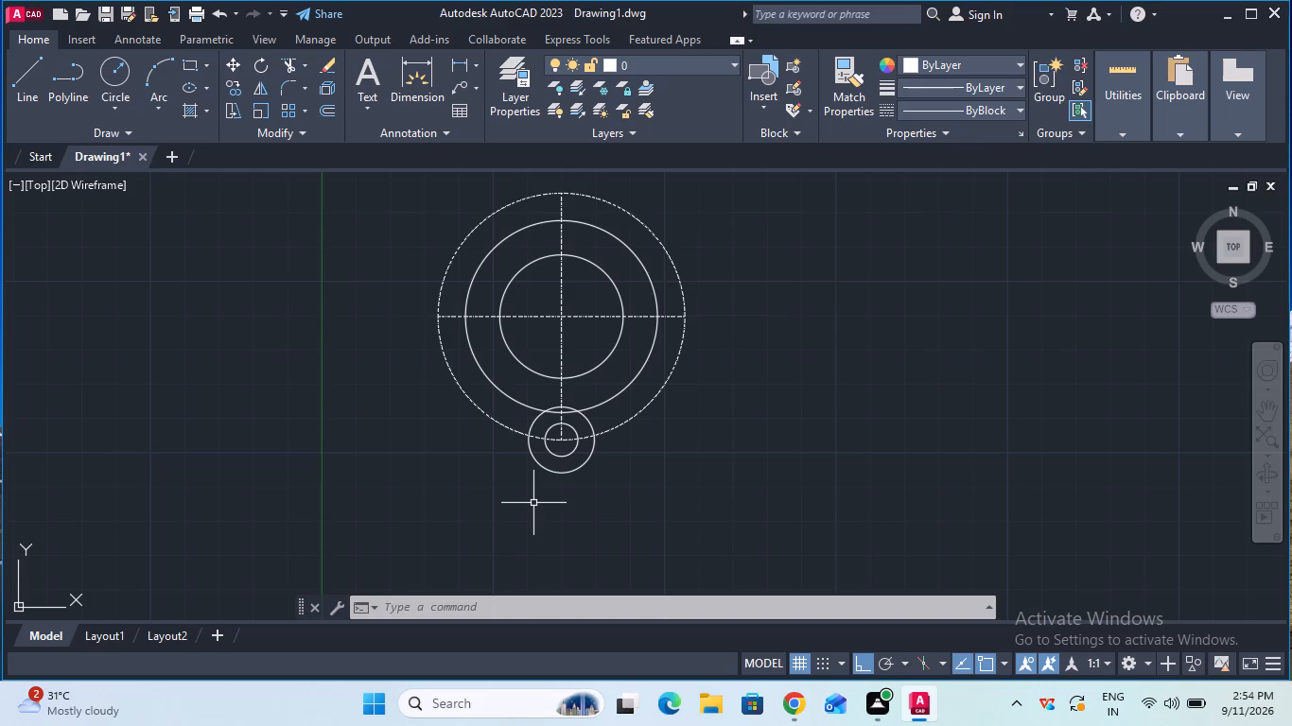
Trim off the upper part of the radius 12 circle lying inside the radius 45 centre-line circle.
click(288, 60)
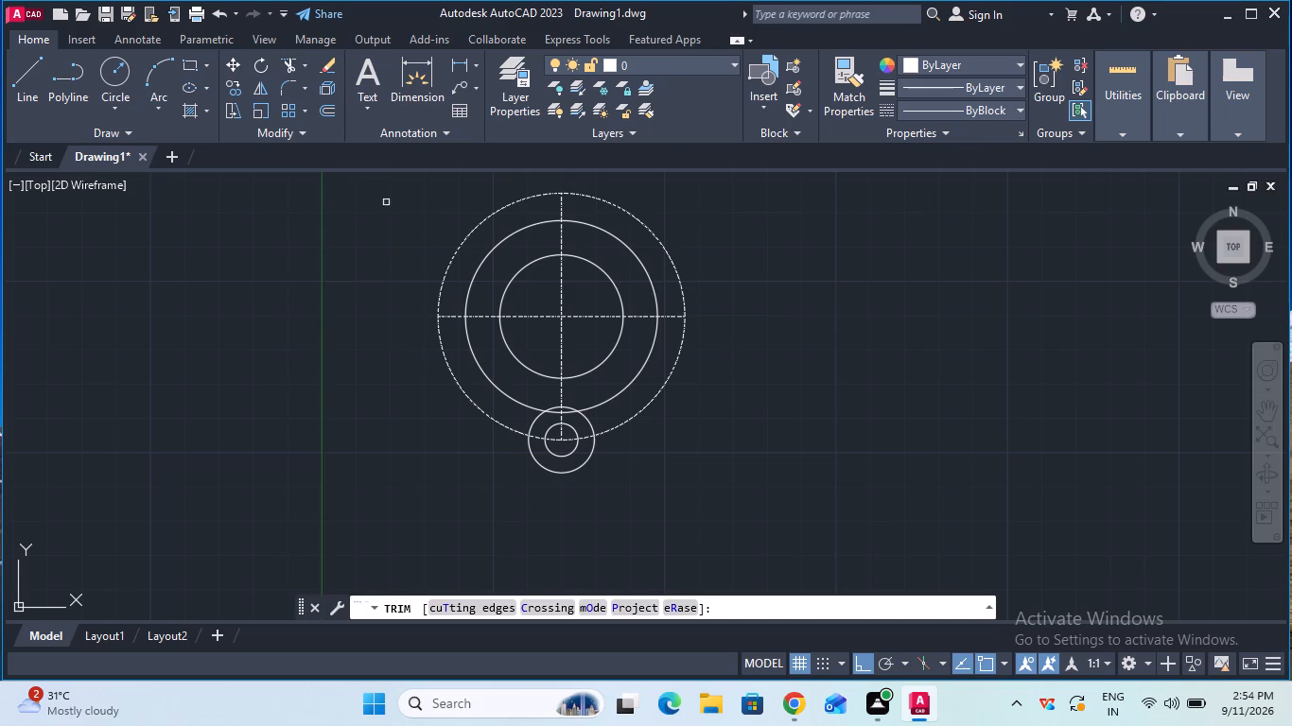
click(556, 407)
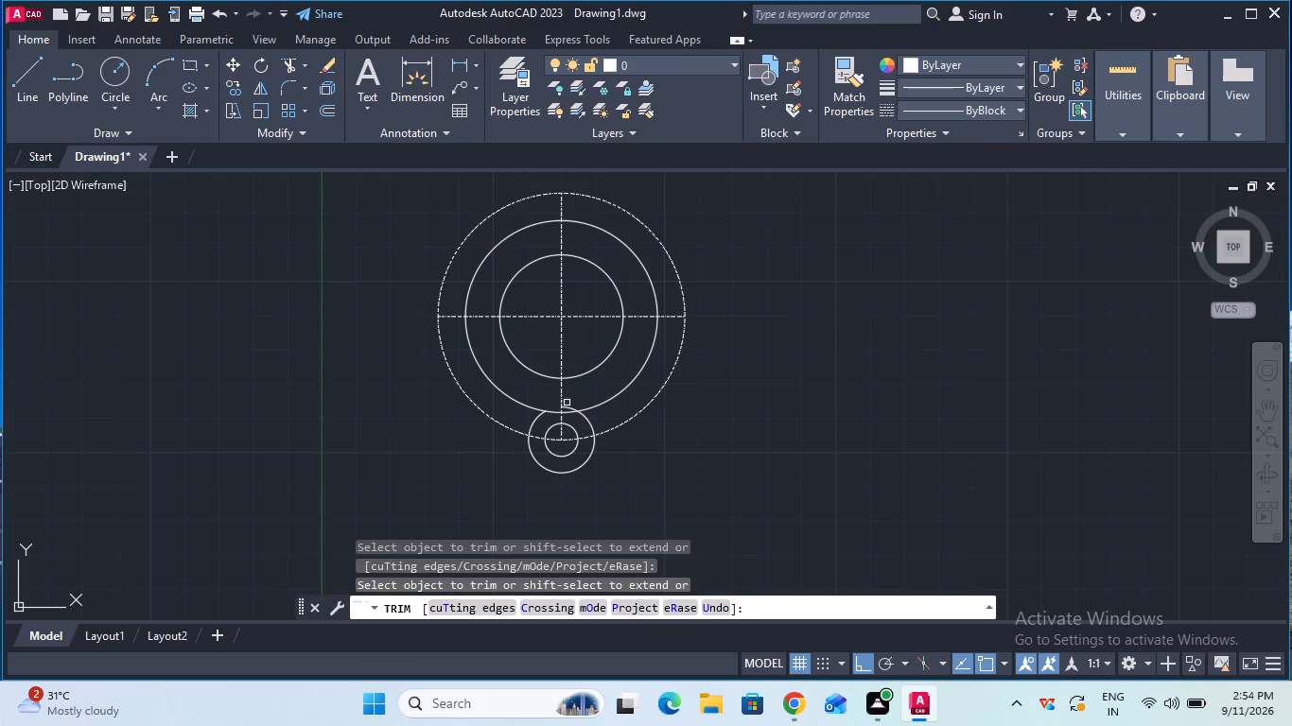
click(567, 405)
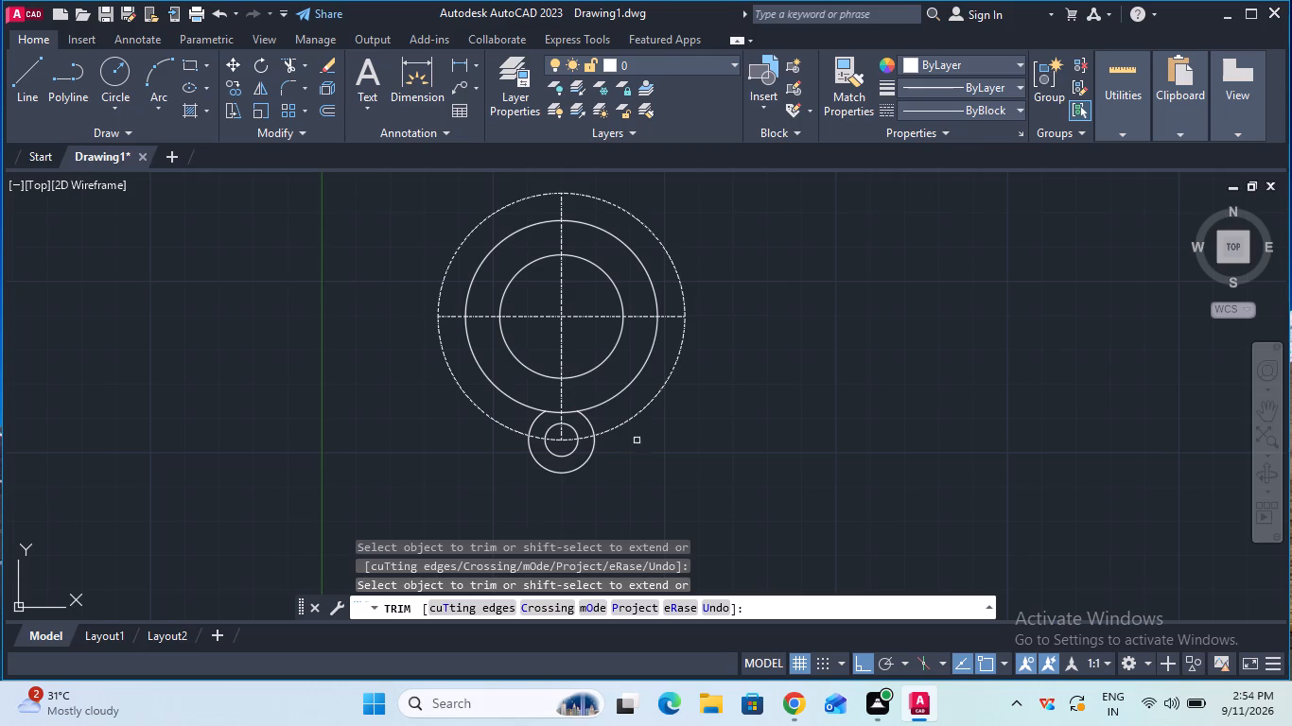
click(589, 422)
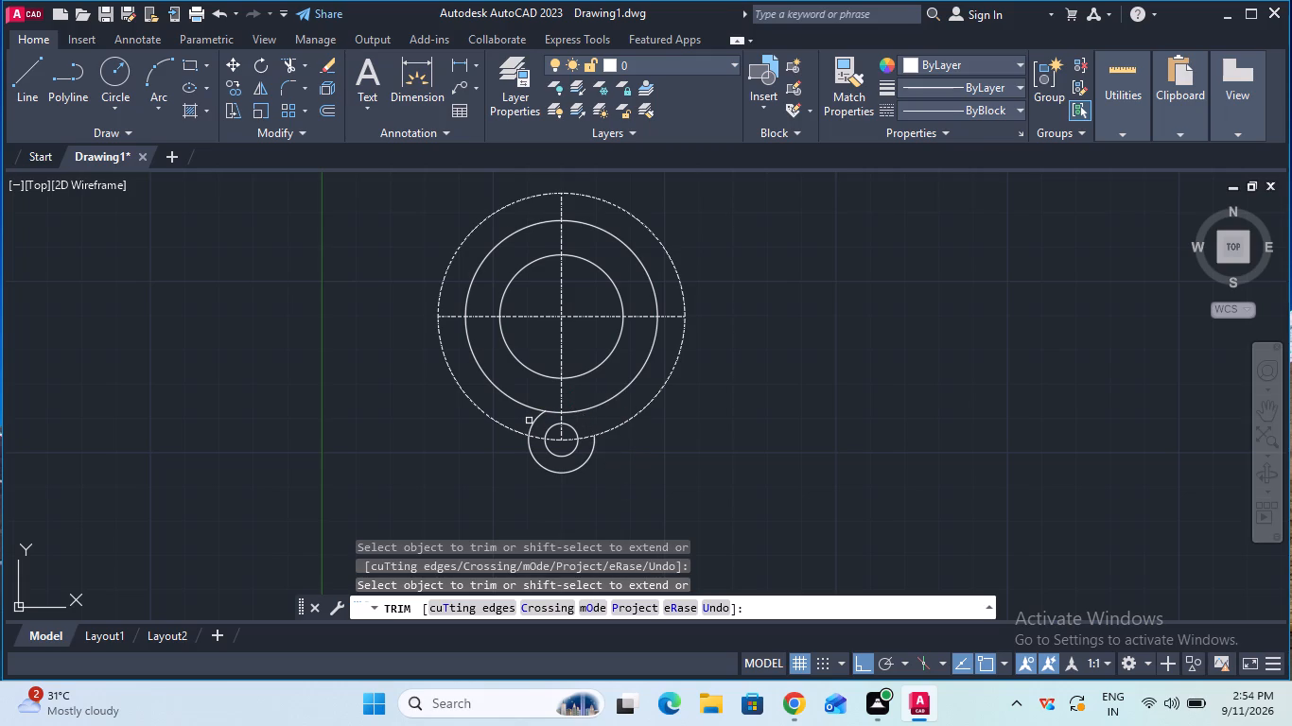
click(533, 423)
key(Escape)
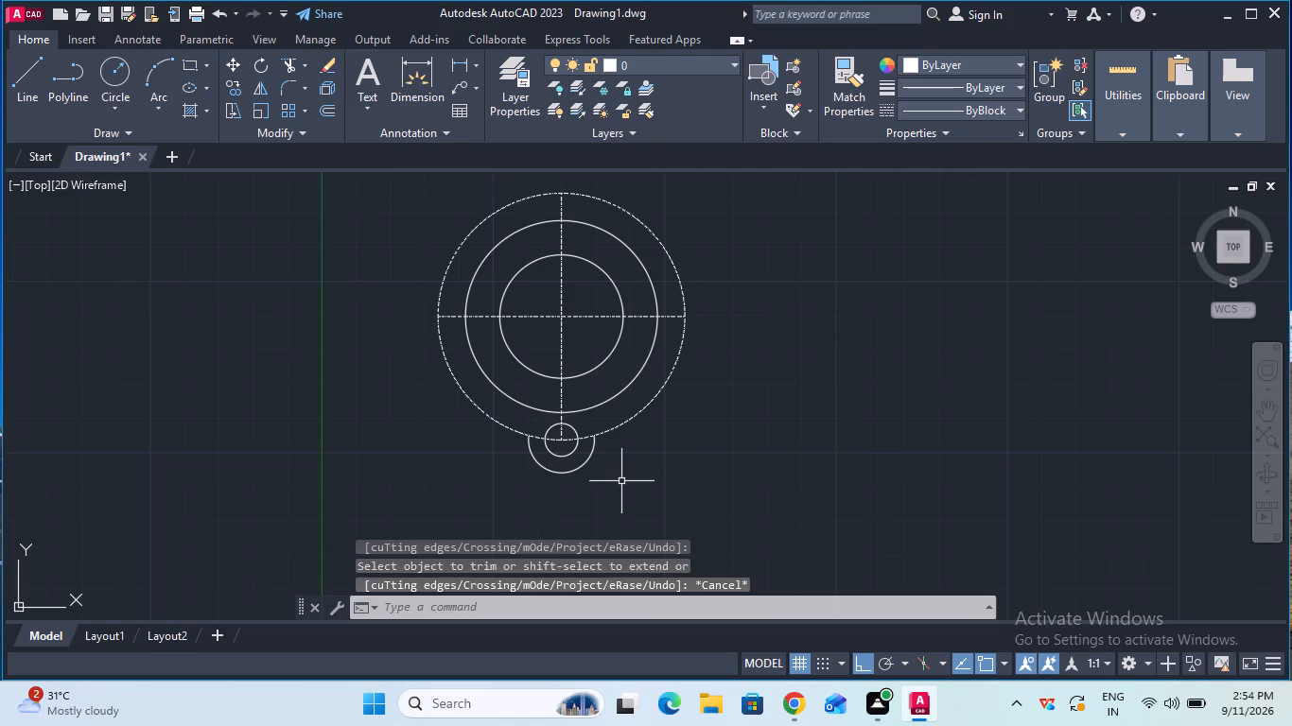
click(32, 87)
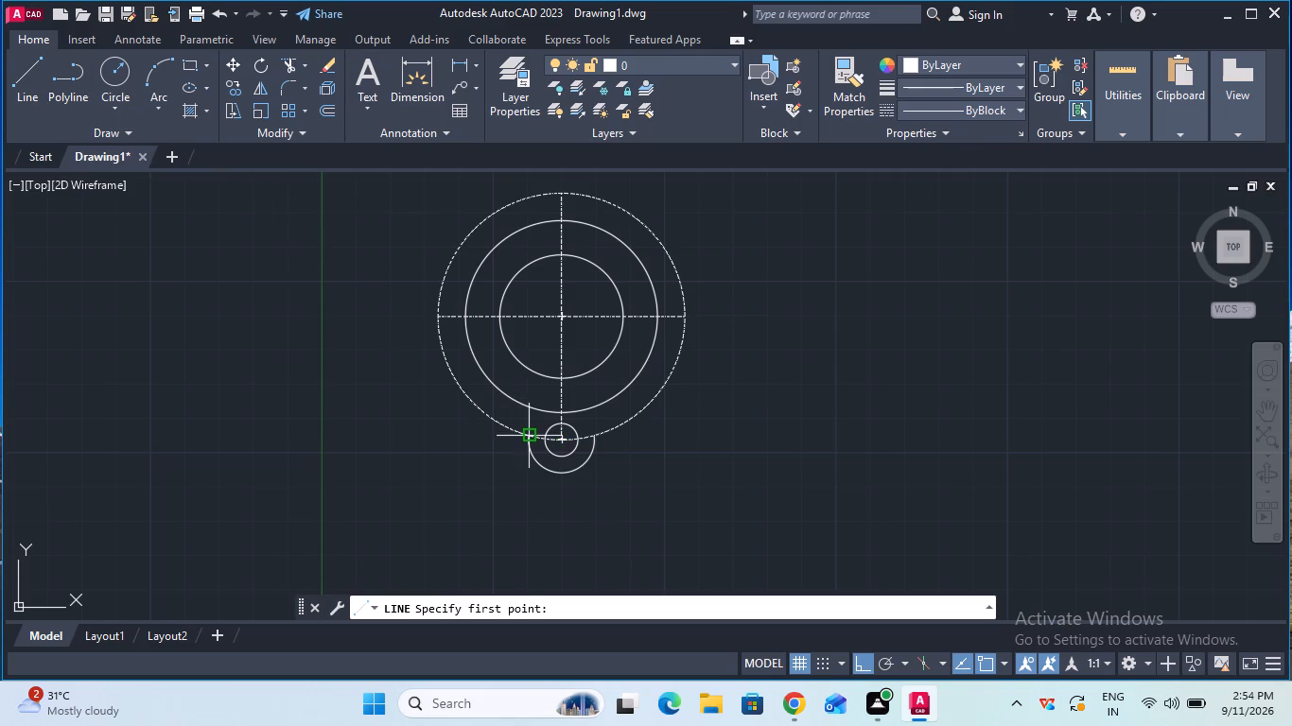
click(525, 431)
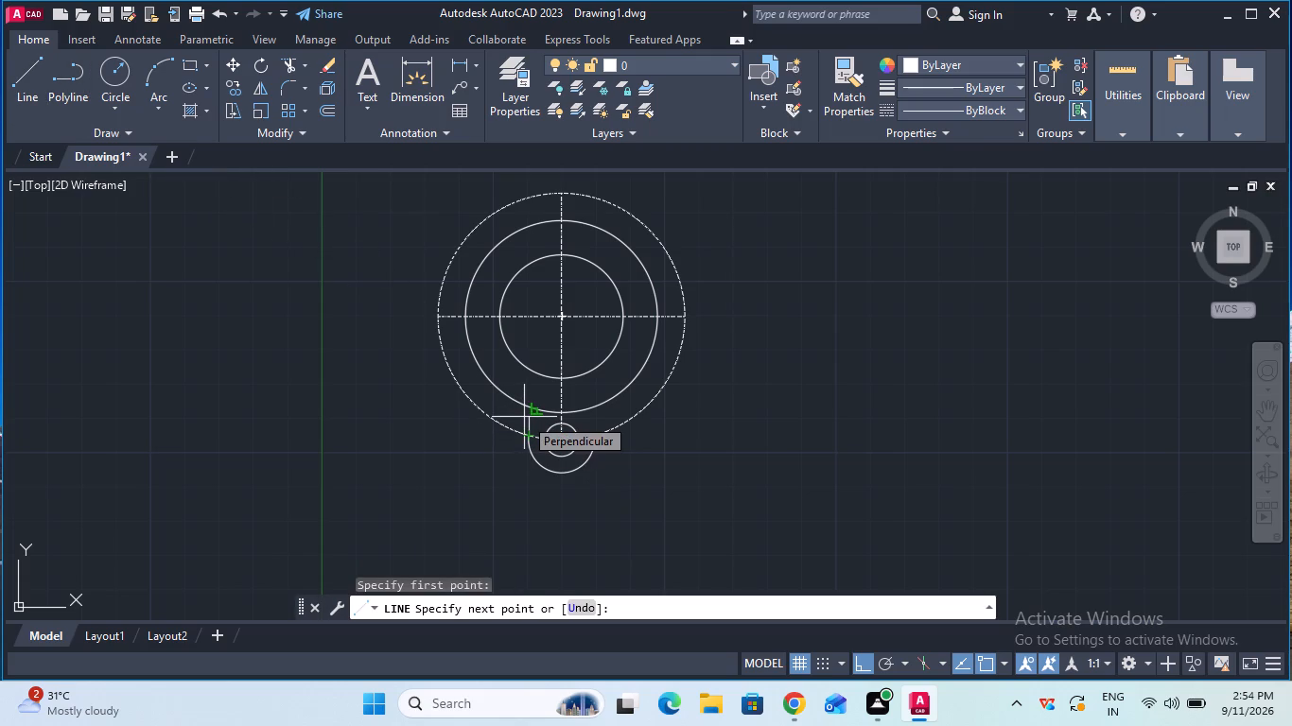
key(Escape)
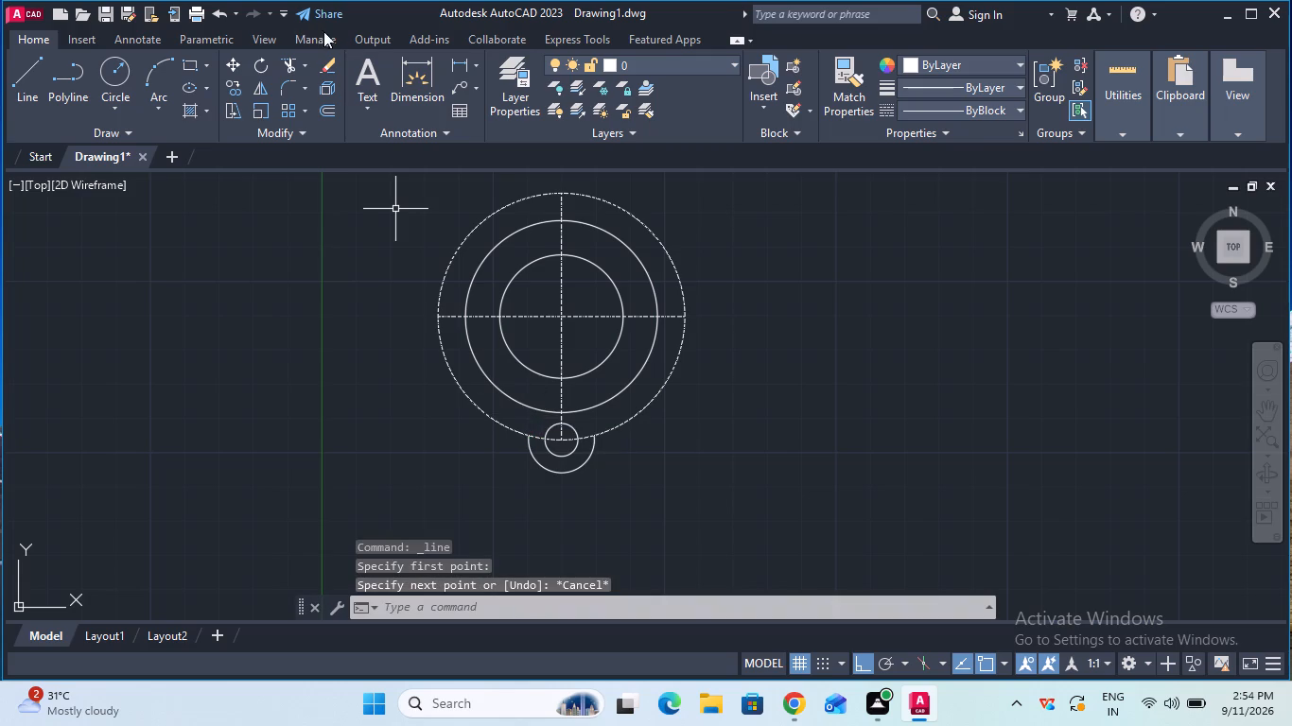
Measure the vertical distance from the bottom of the radius 35 circle to the lug centre with a linear dimension.
click(456, 63)
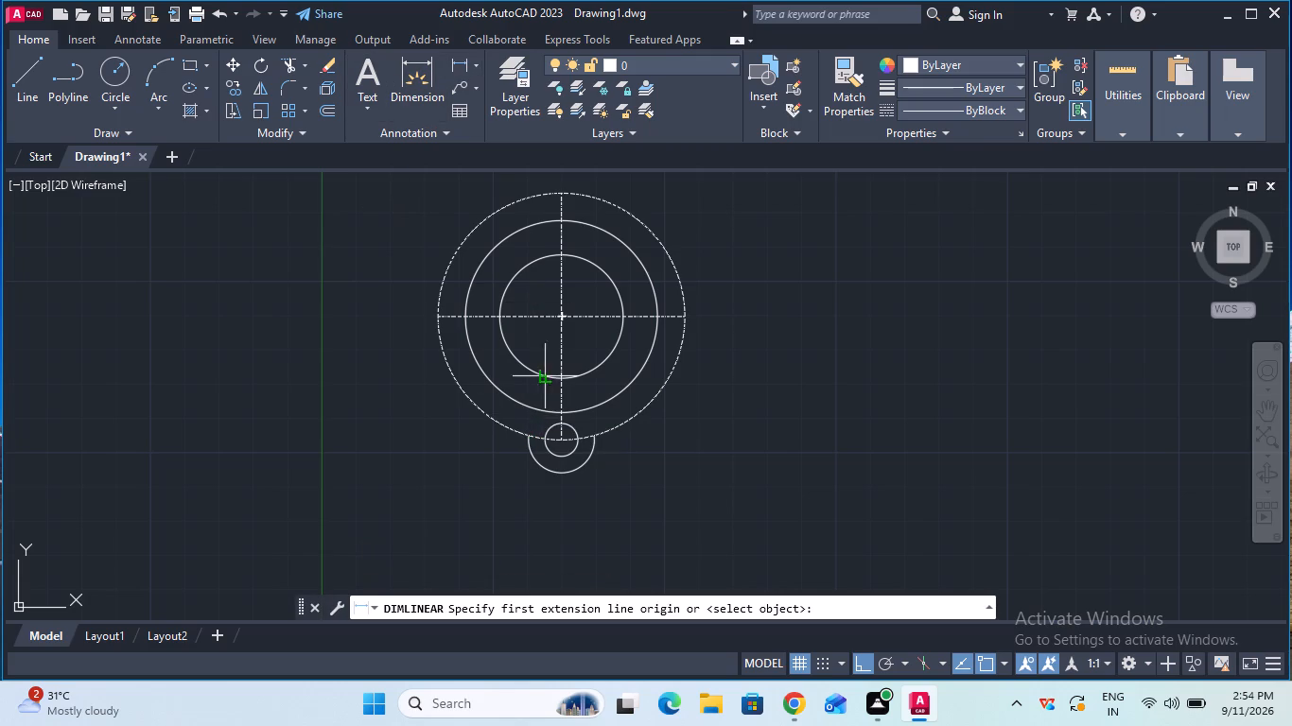
click(564, 411)
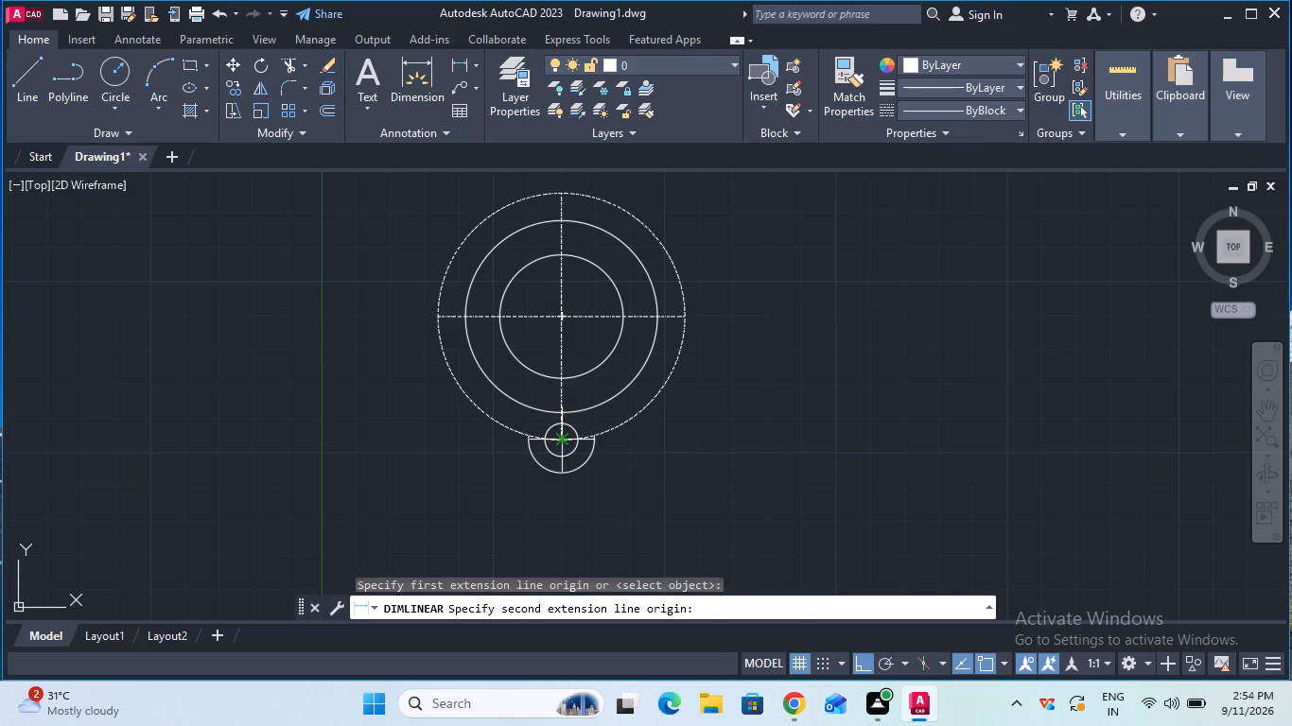
click(563, 441)
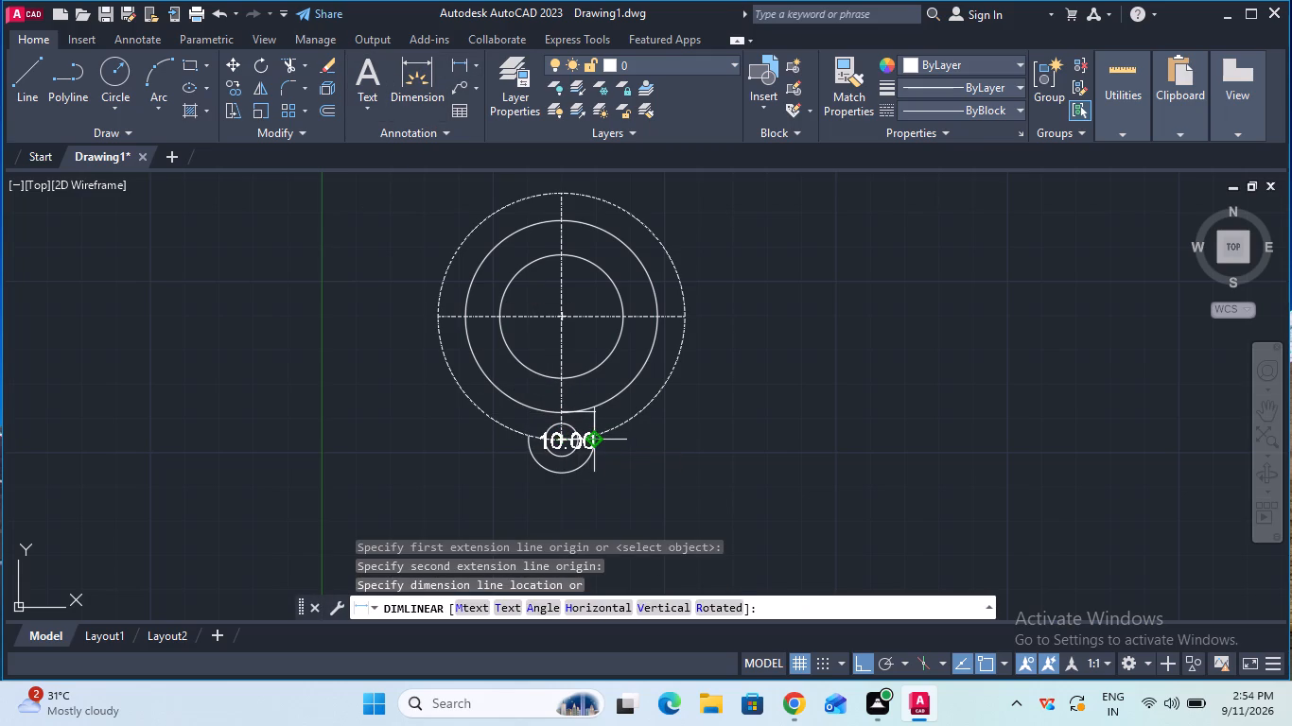
key(Escape)
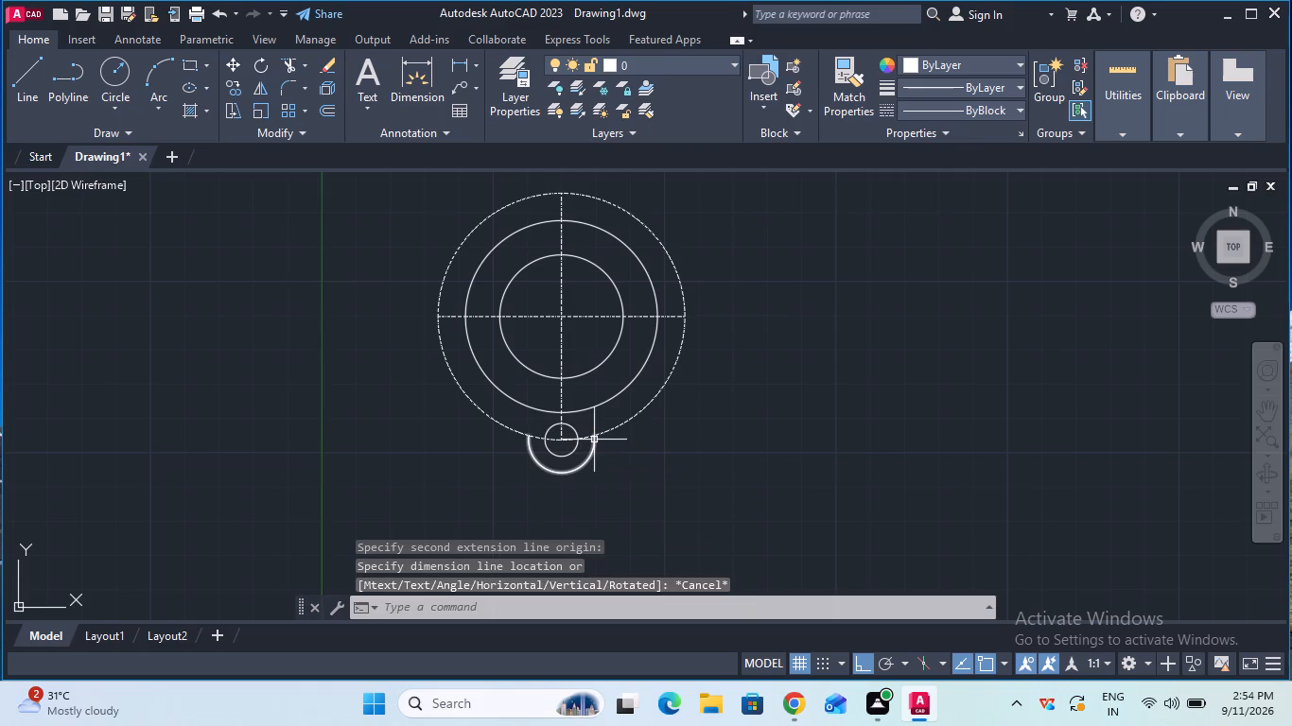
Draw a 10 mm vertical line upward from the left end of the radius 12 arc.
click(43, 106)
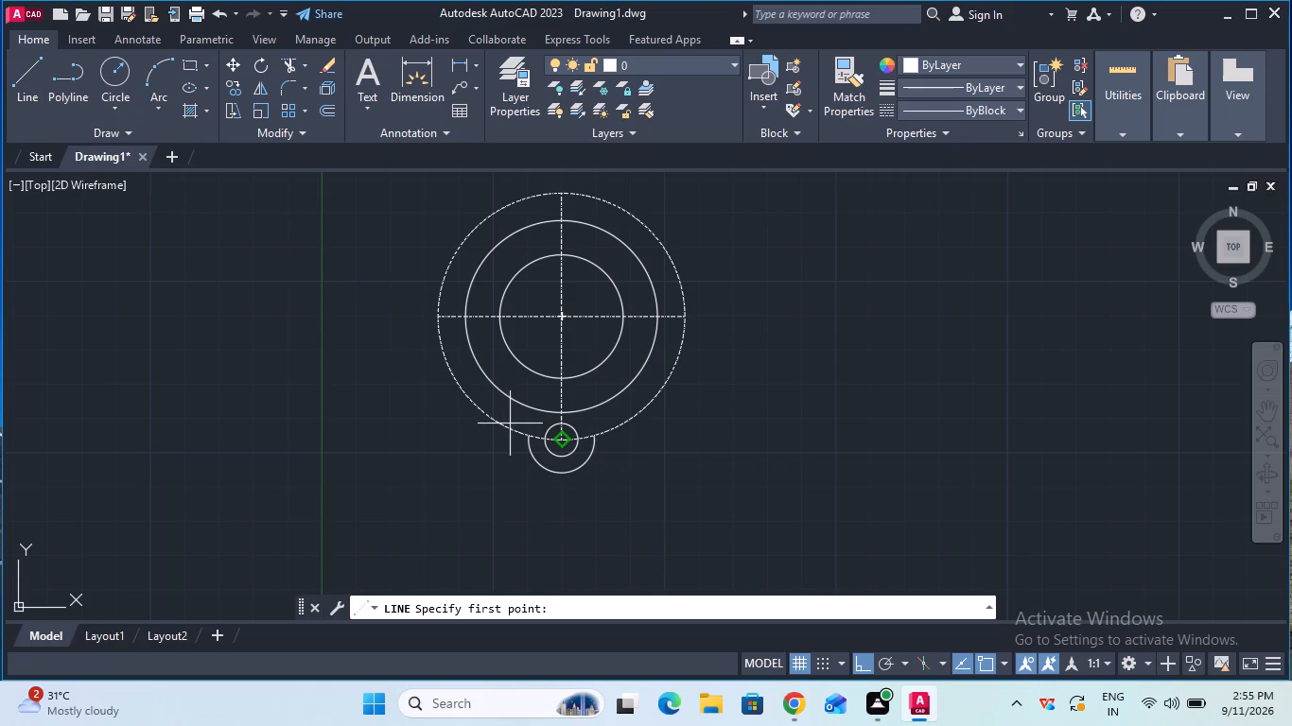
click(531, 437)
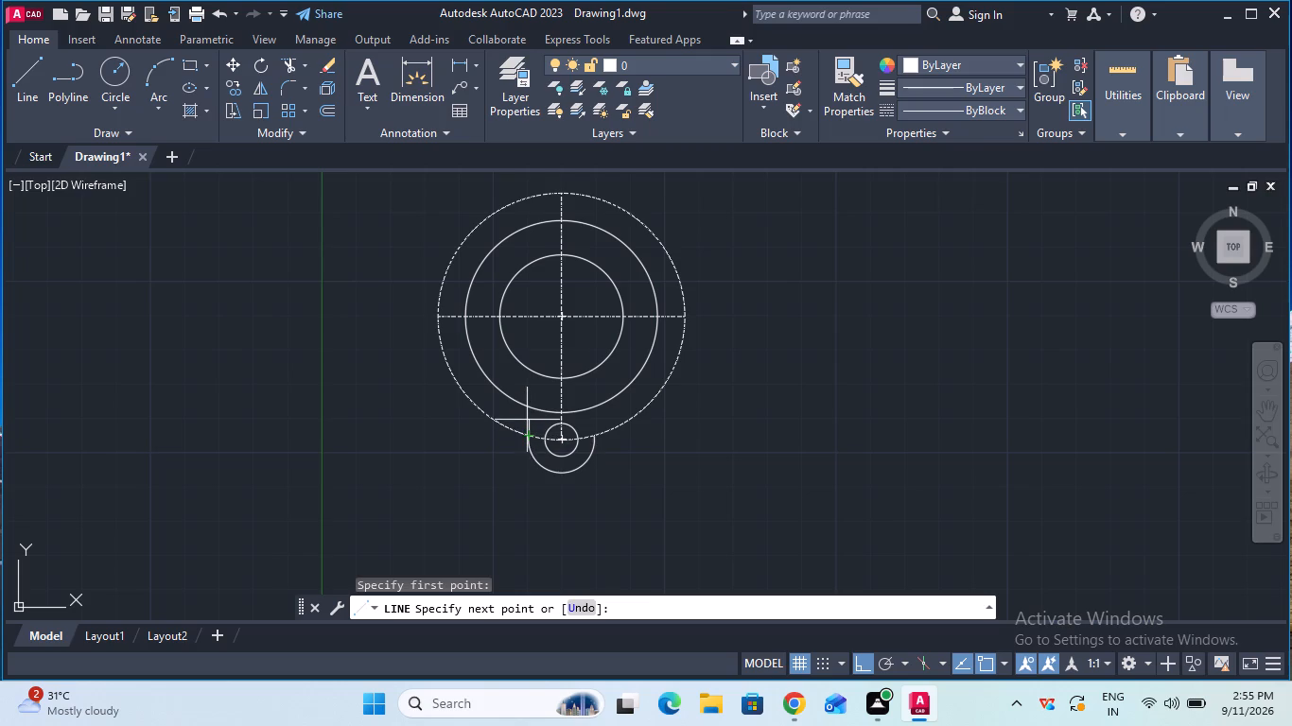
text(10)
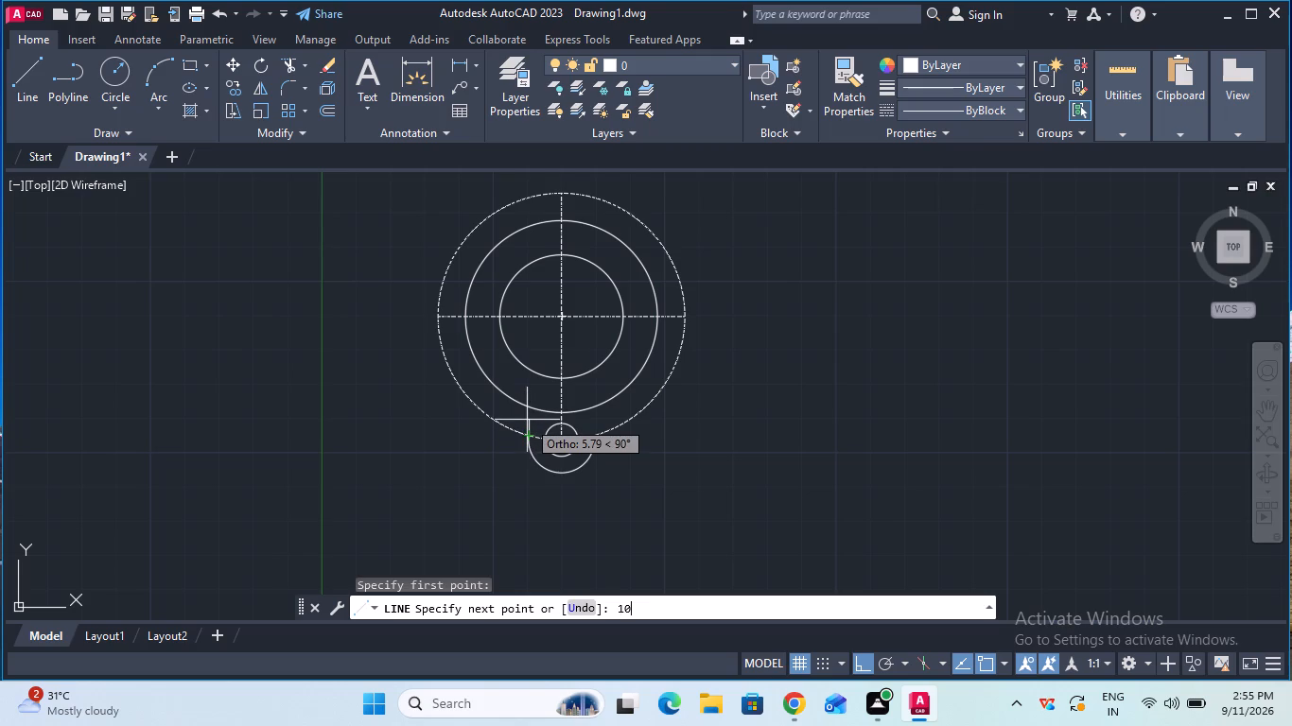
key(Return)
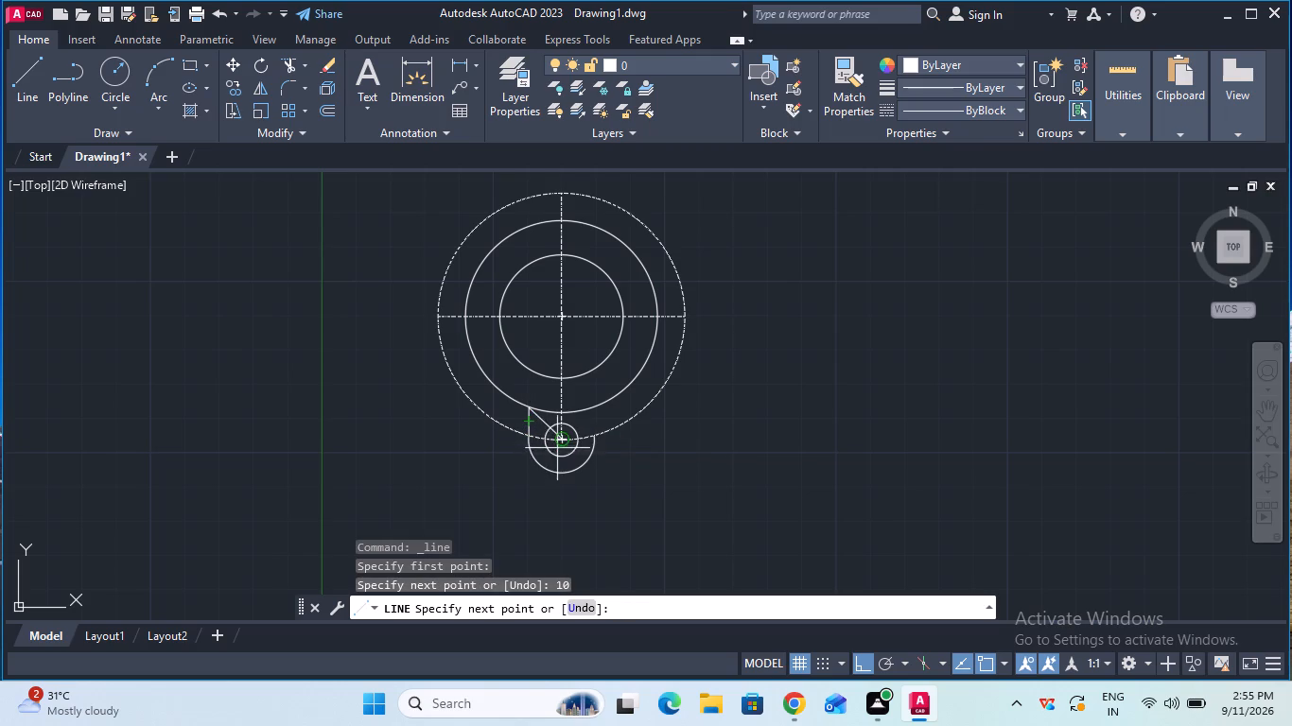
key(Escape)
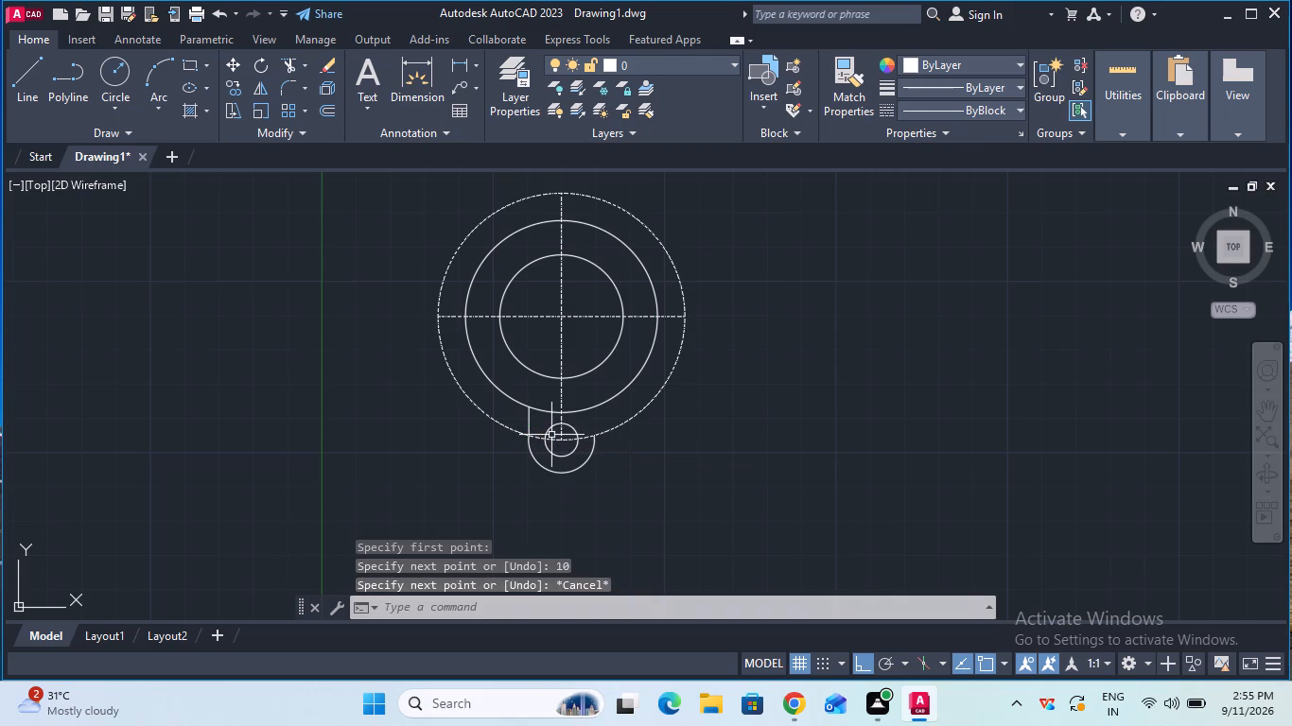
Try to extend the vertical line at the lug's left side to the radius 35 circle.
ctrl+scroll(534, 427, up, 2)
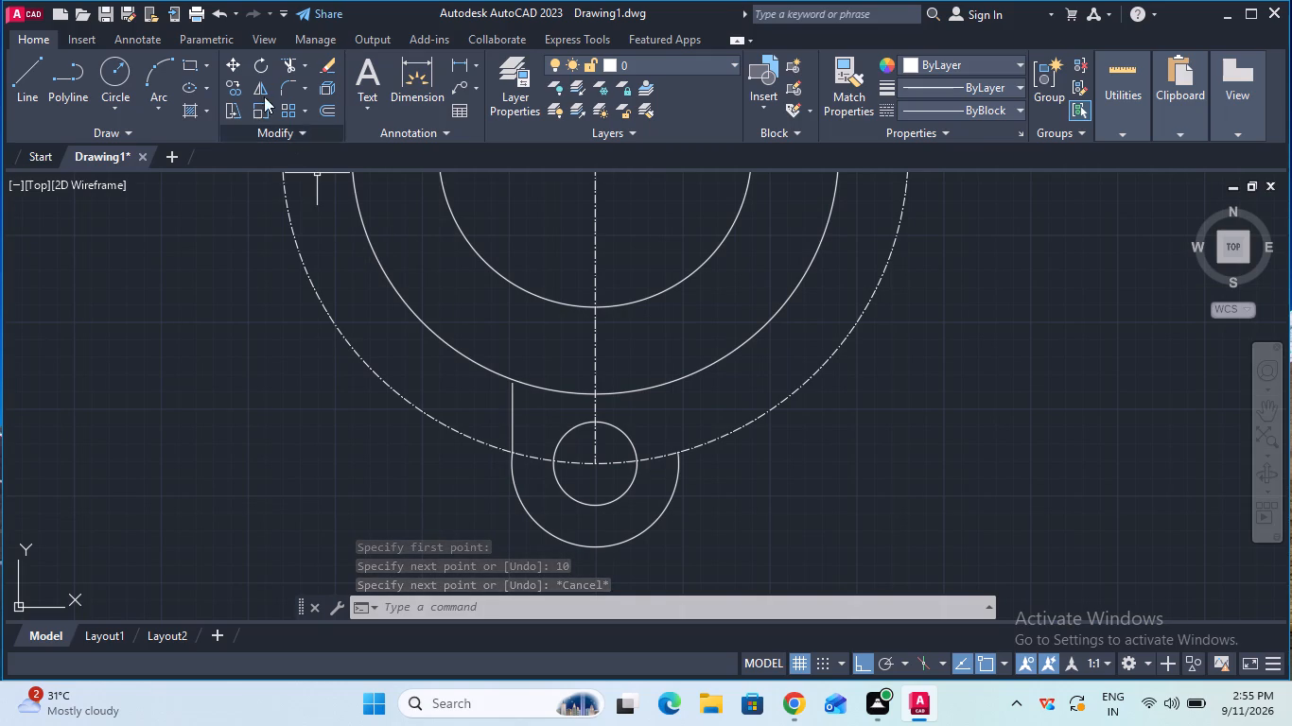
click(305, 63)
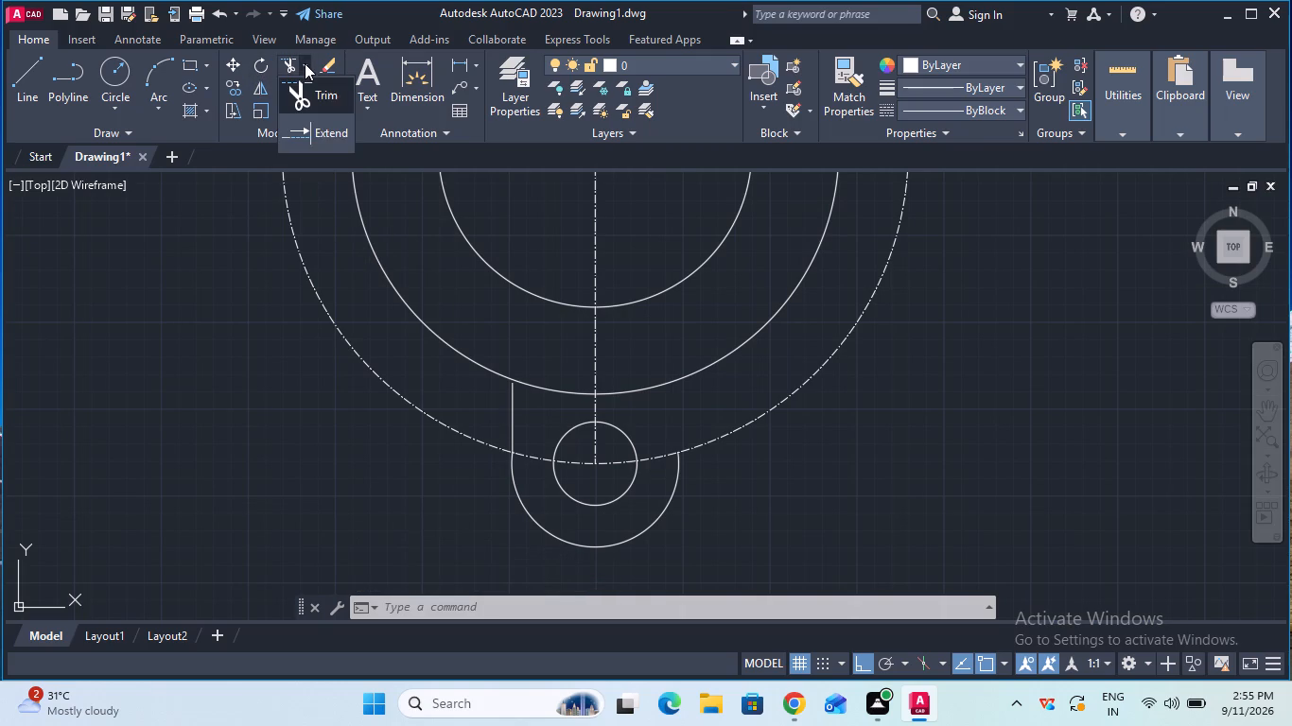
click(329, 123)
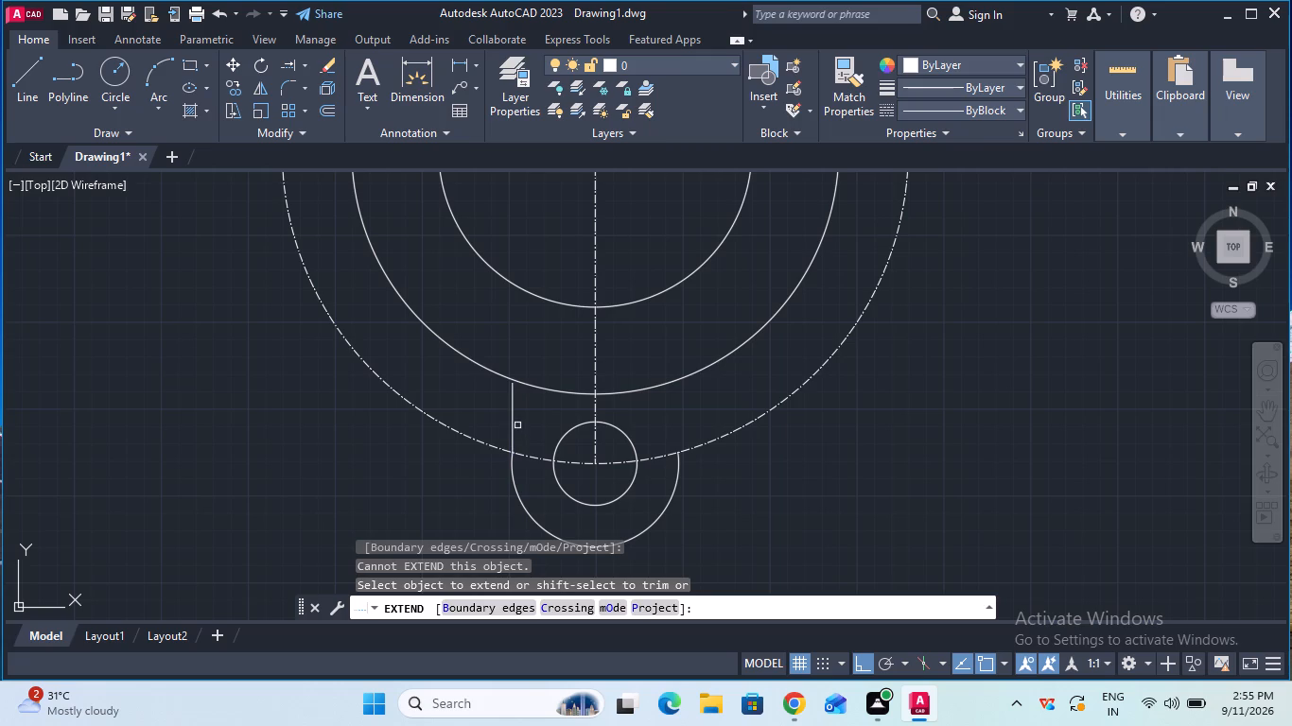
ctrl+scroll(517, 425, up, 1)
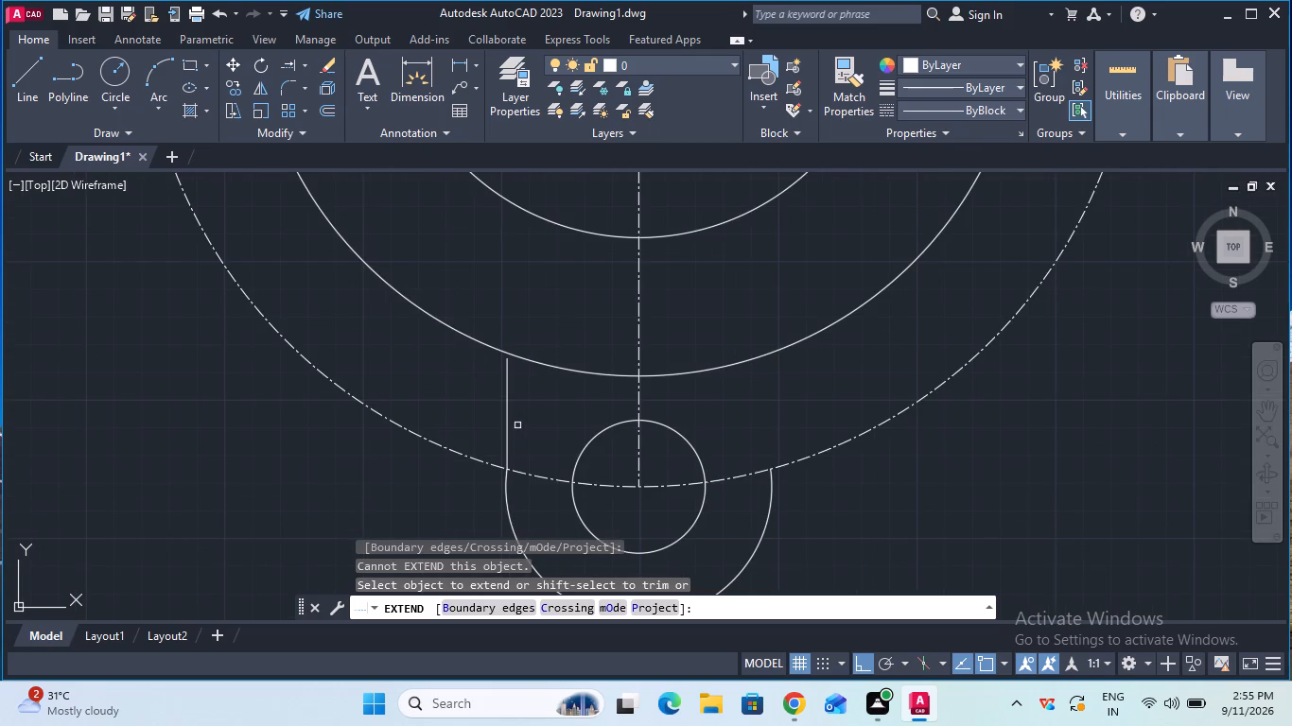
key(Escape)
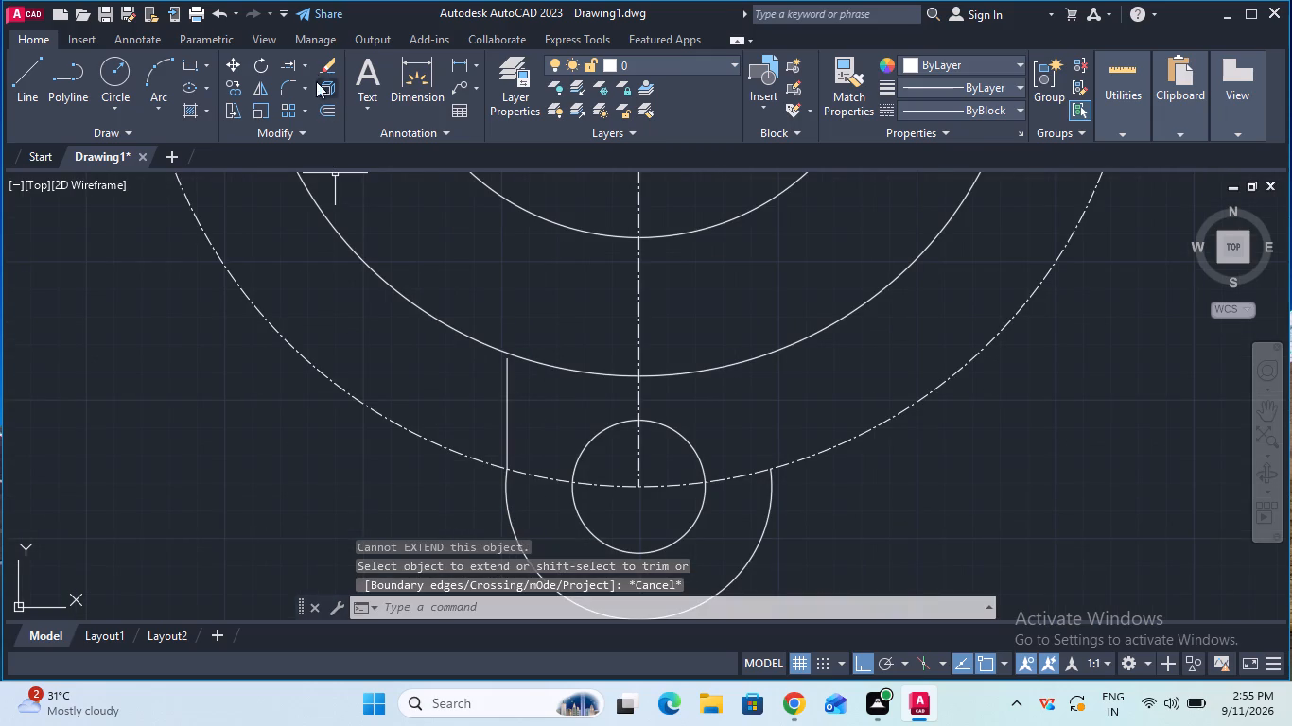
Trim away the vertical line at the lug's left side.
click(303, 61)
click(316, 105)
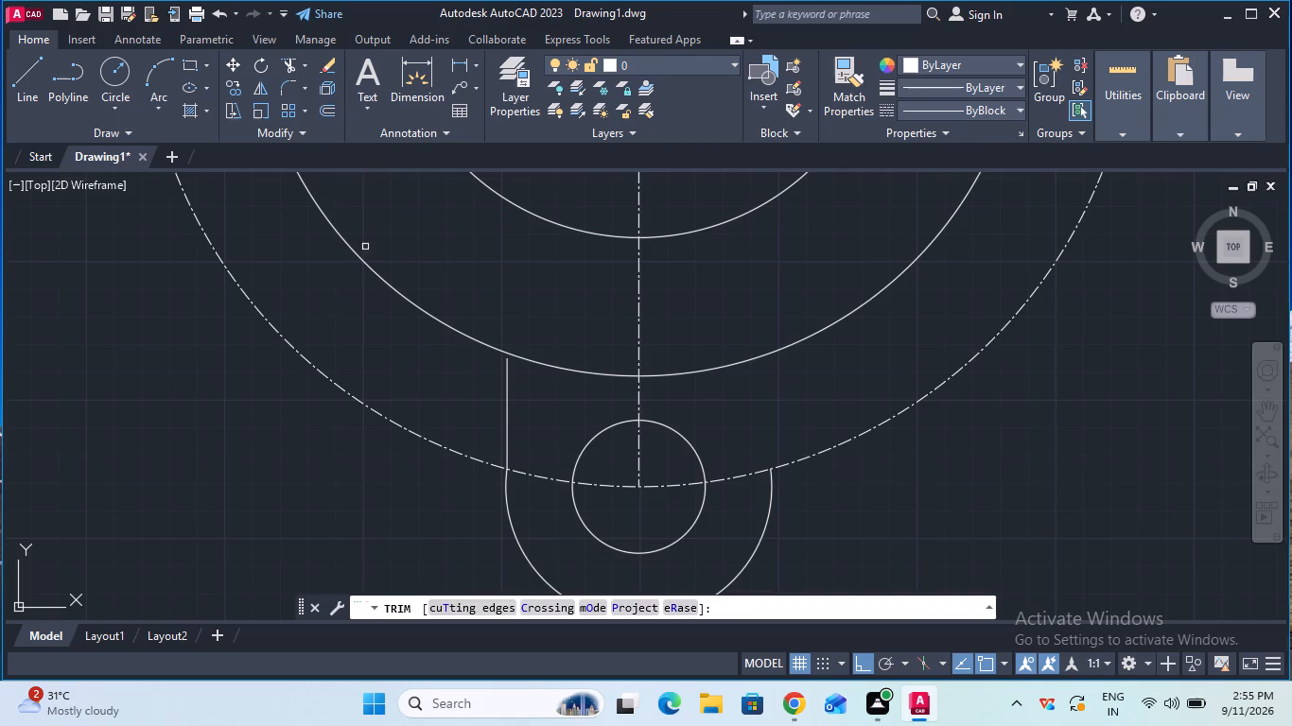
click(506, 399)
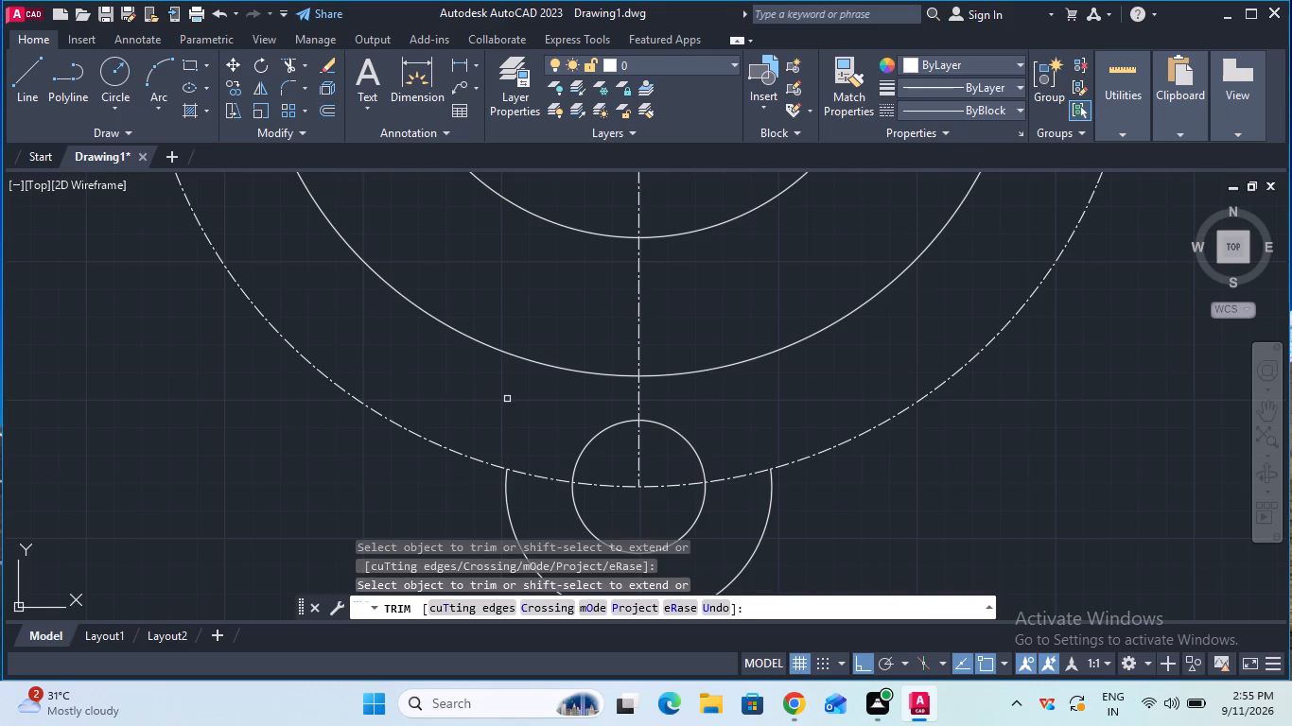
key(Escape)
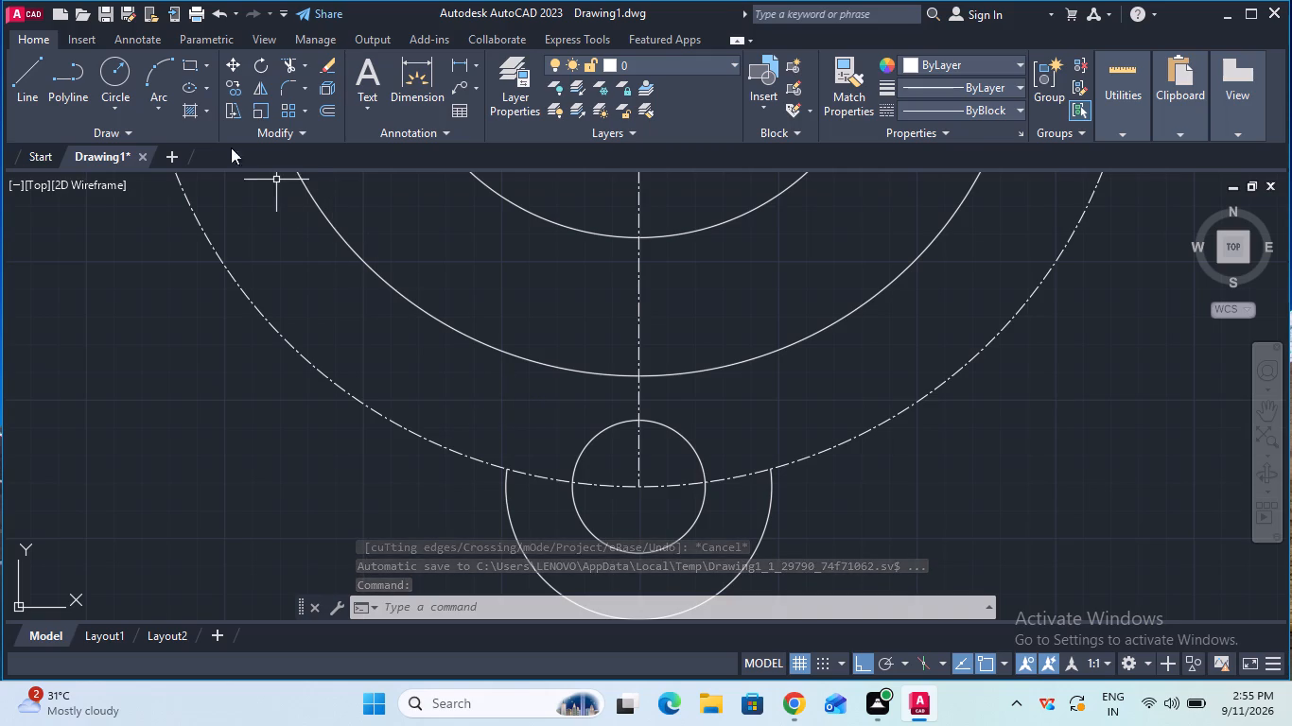
Draw a 10 mm vertical line upward from the right end of the radius 12 arc.
click(27, 72)
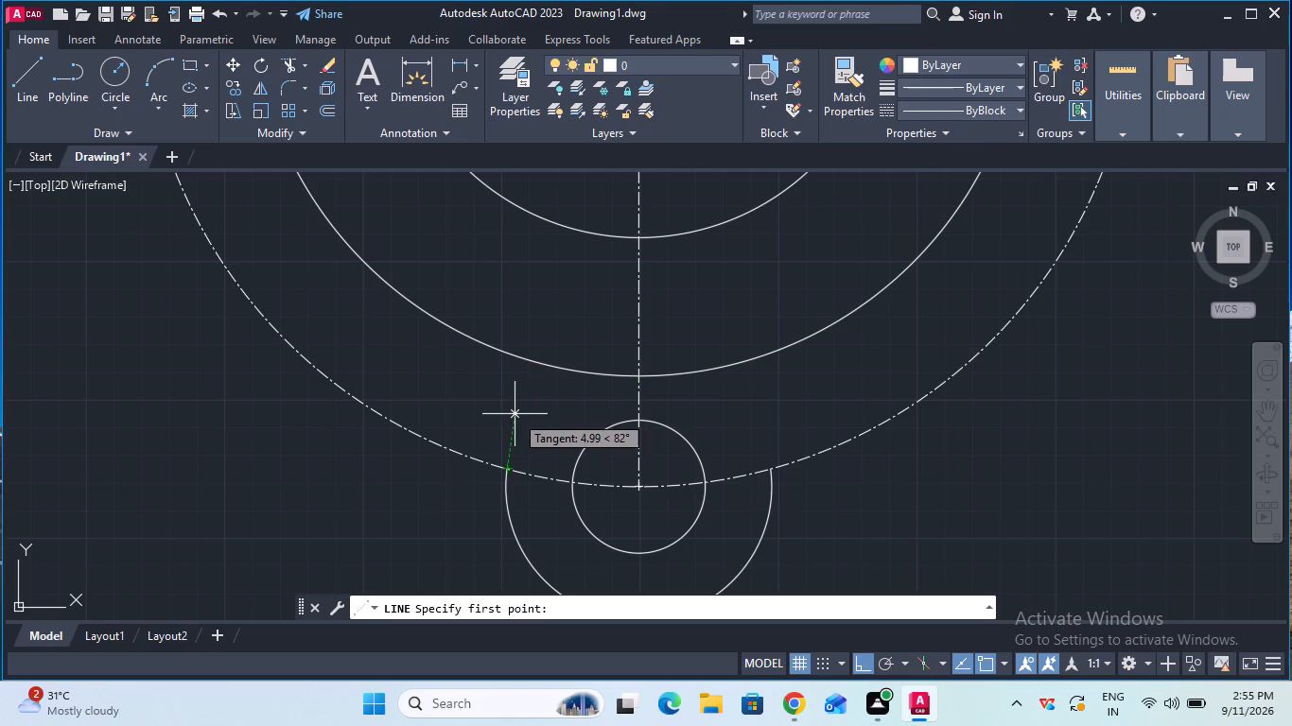
click(771, 470)
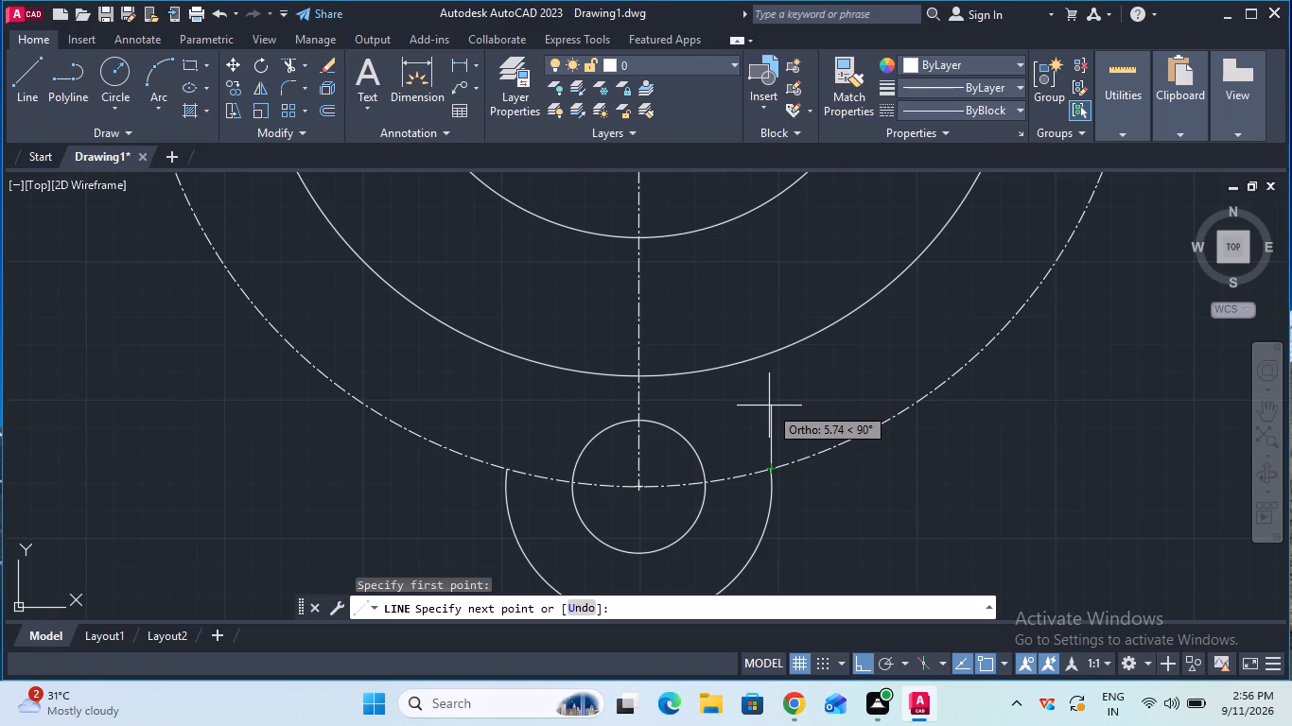
key(1)
key(0)
key(Return)
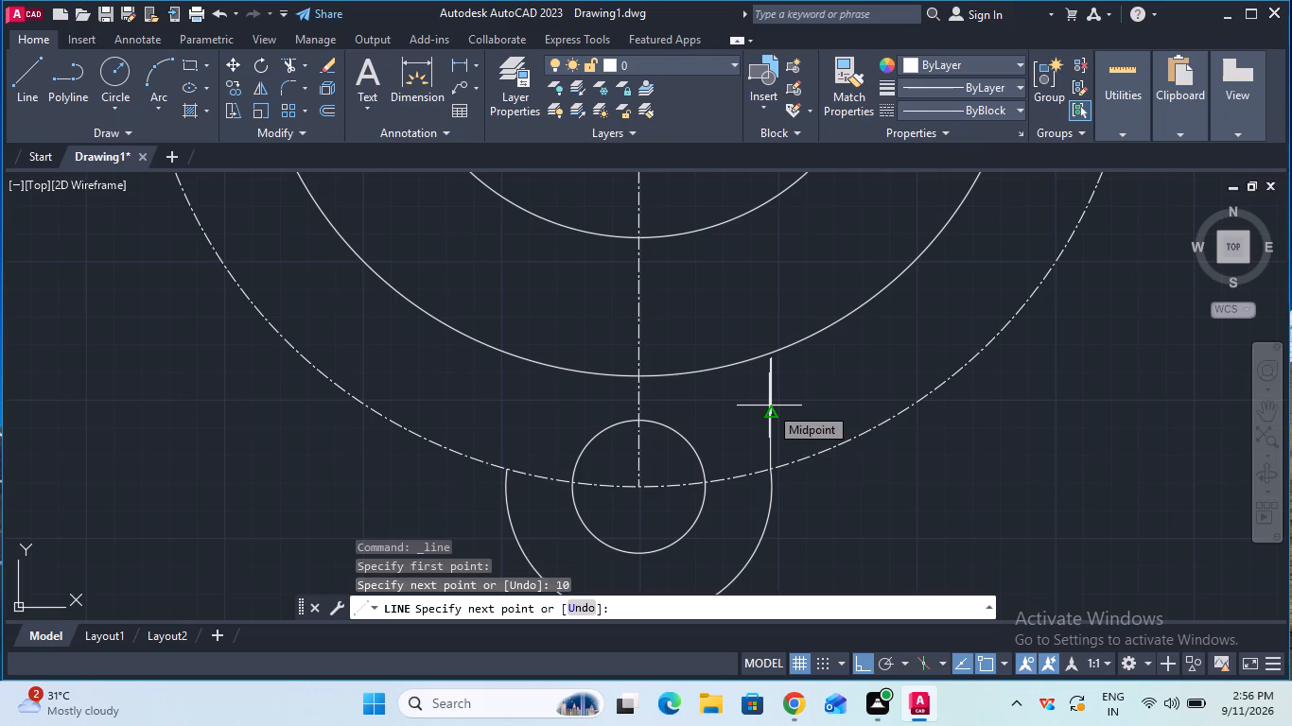
key(Escape)
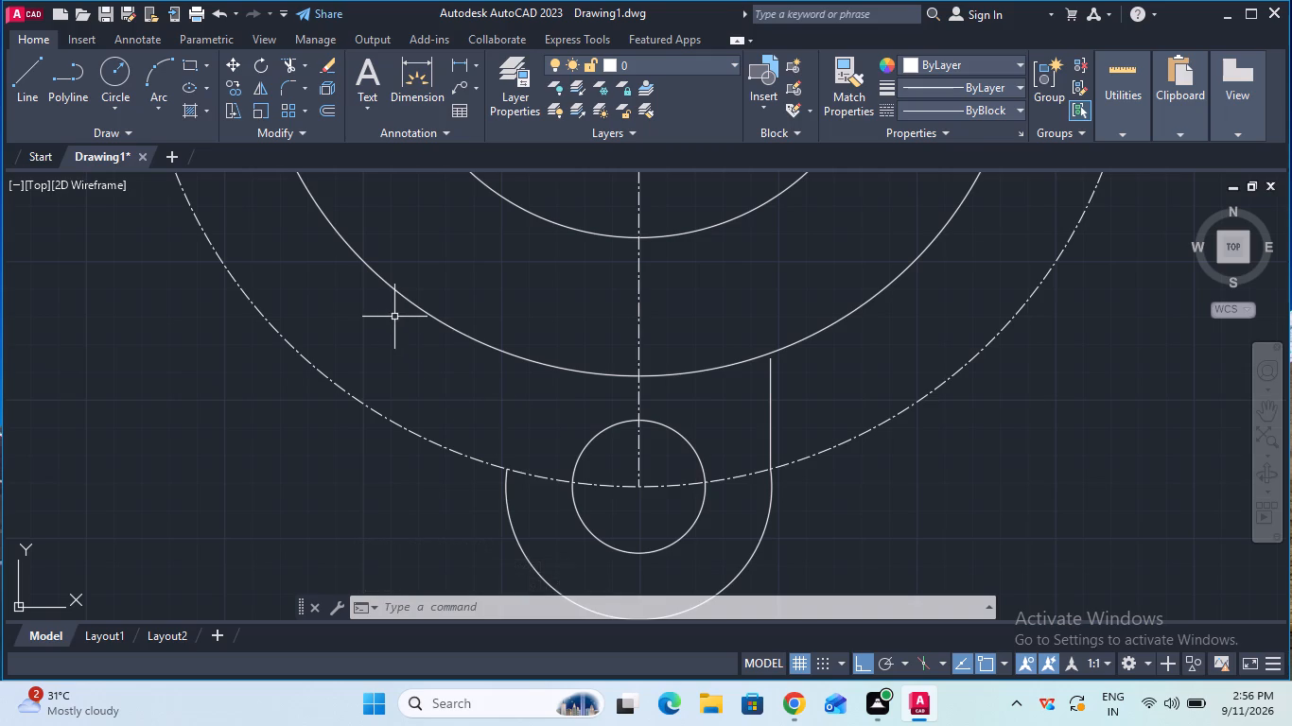
Draw a 10 mm vertical line upward from the left end of the radius 12 arc.
click(32, 63)
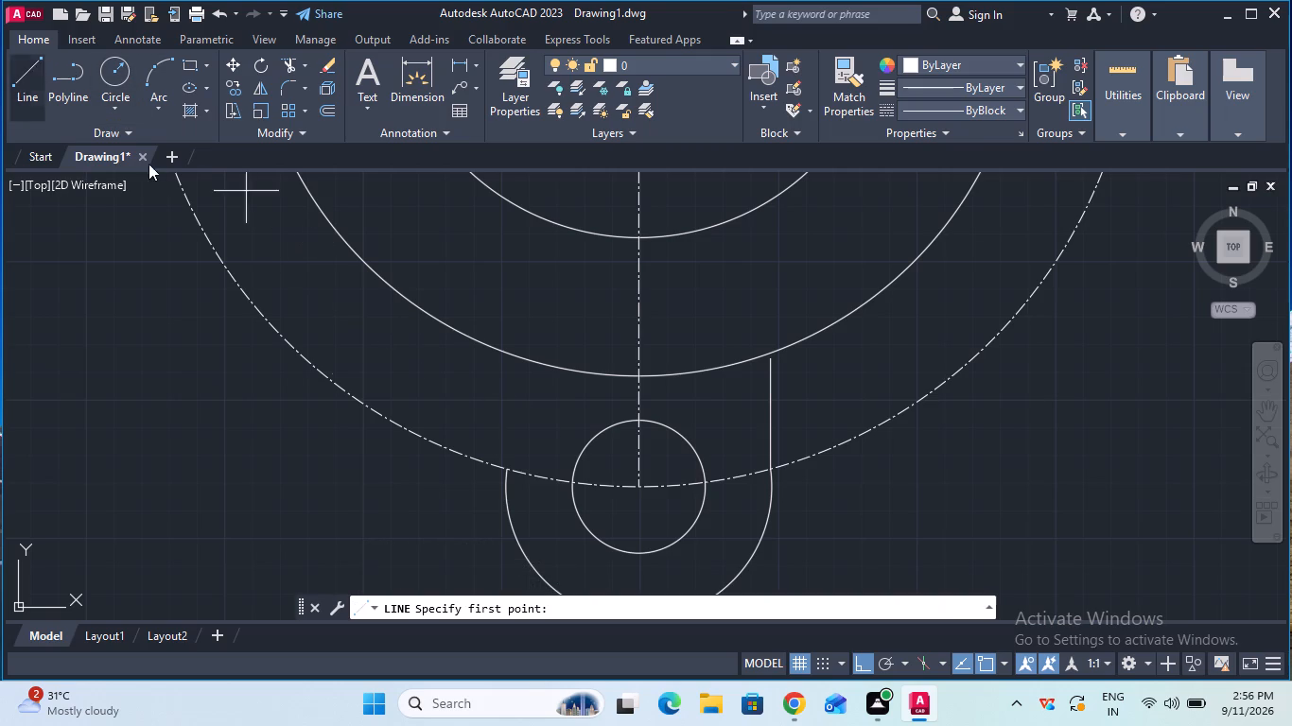
click(506, 468)
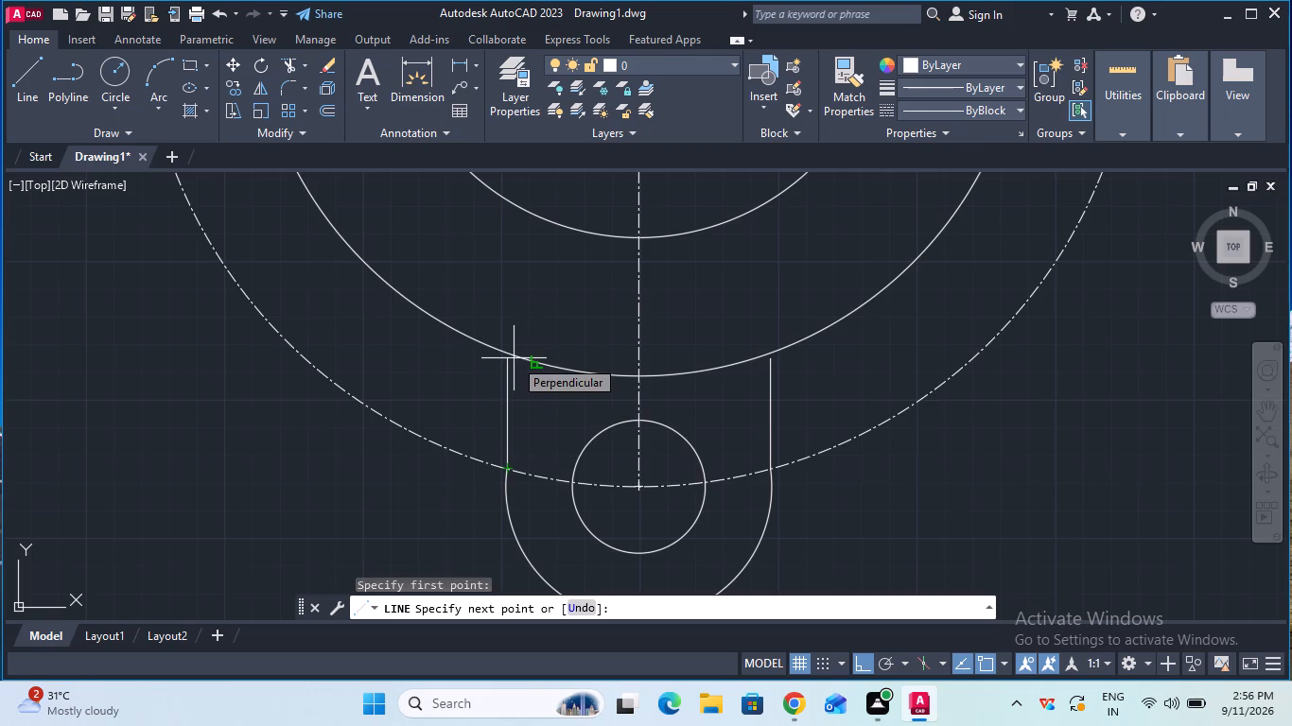
text(10)
key(Return)
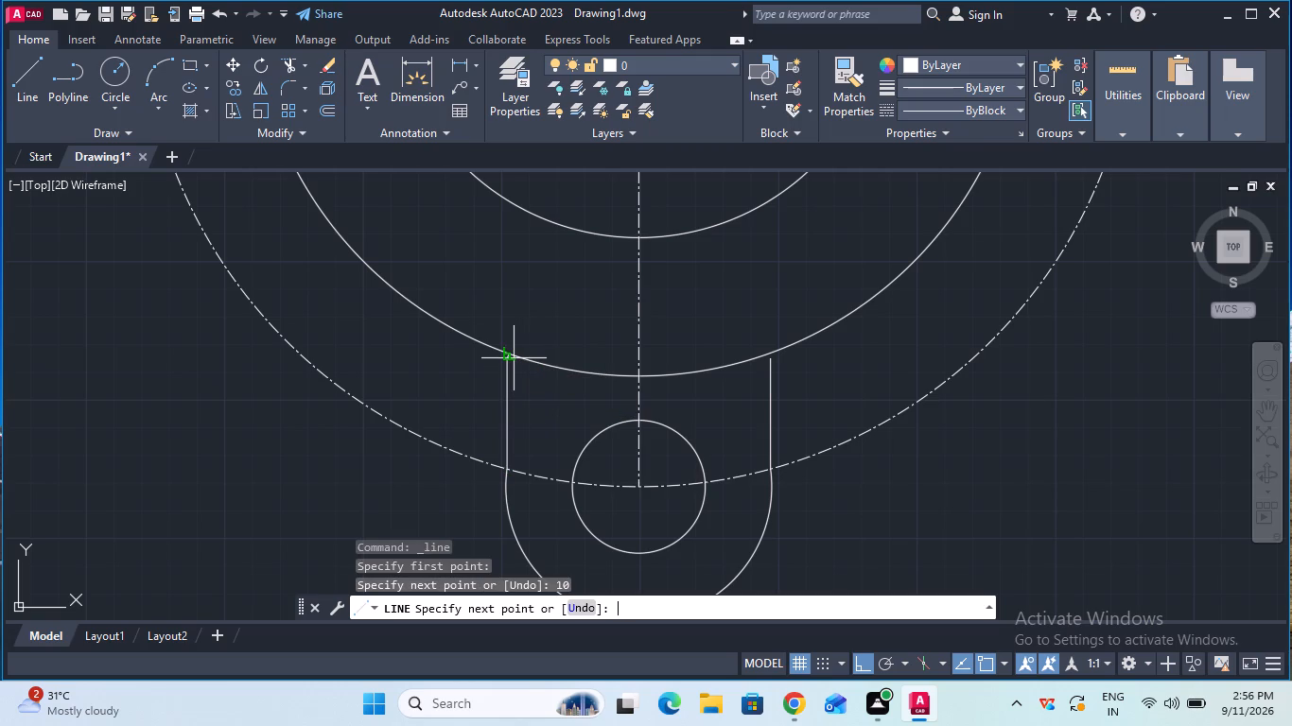
key(Escape)
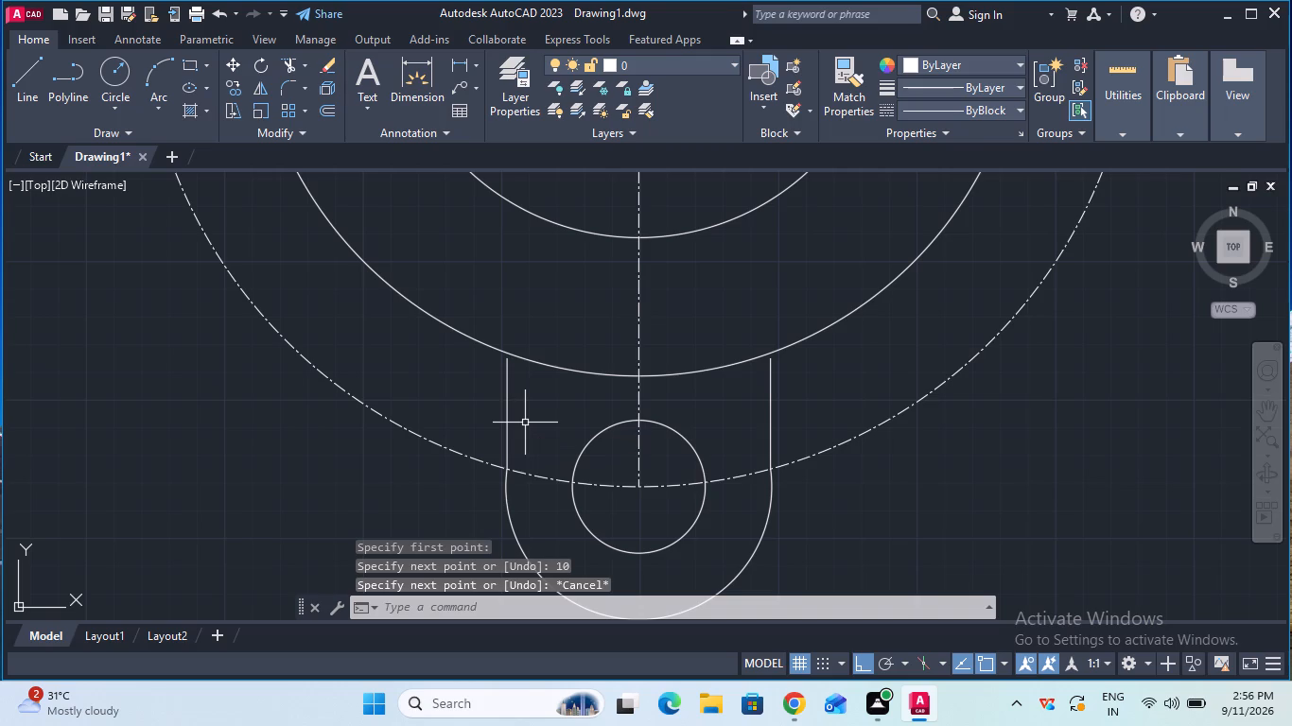
Extend the lug's left and right vertical lines up to the radius 35 circle.
click(303, 69)
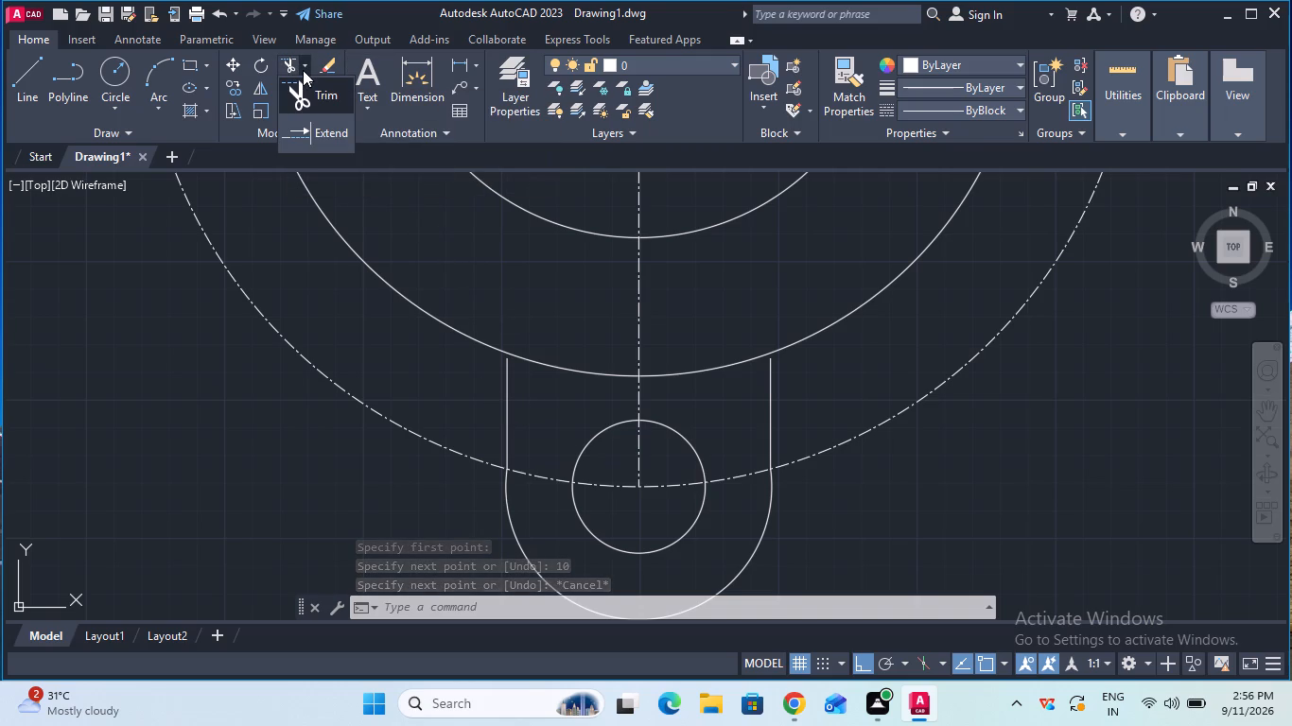
click(323, 141)
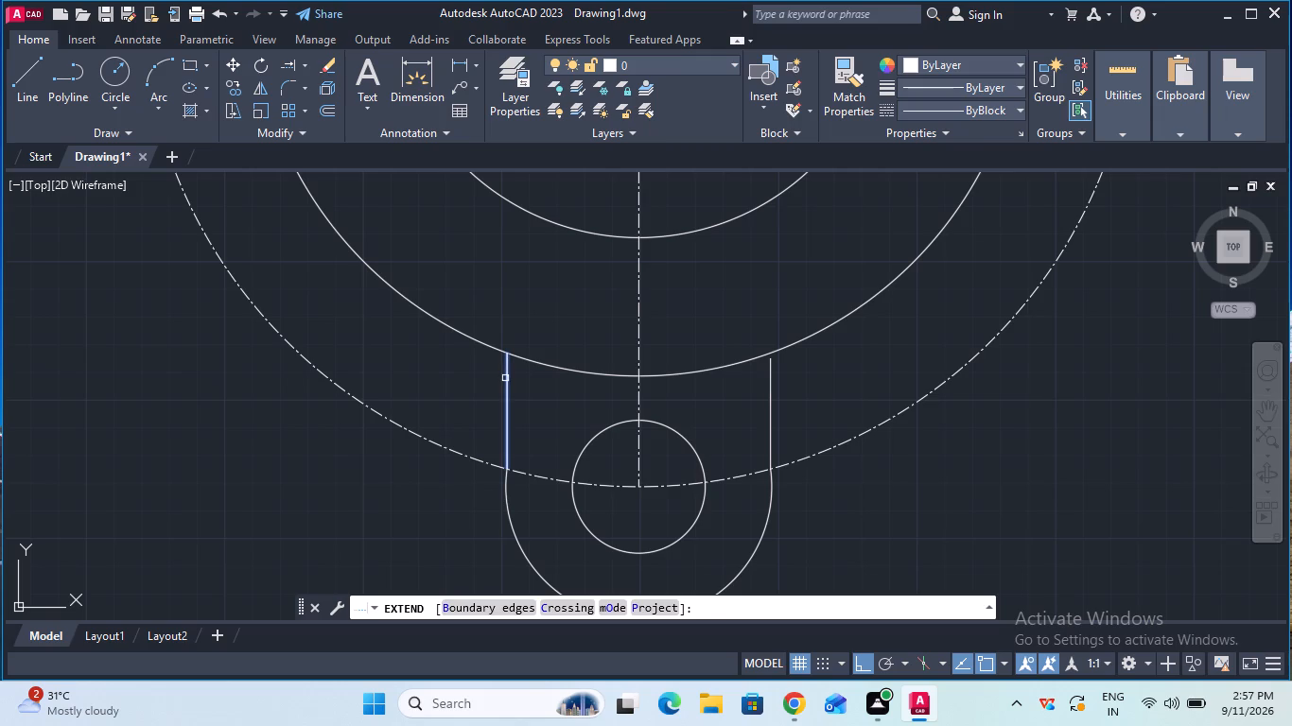
click(505, 378)
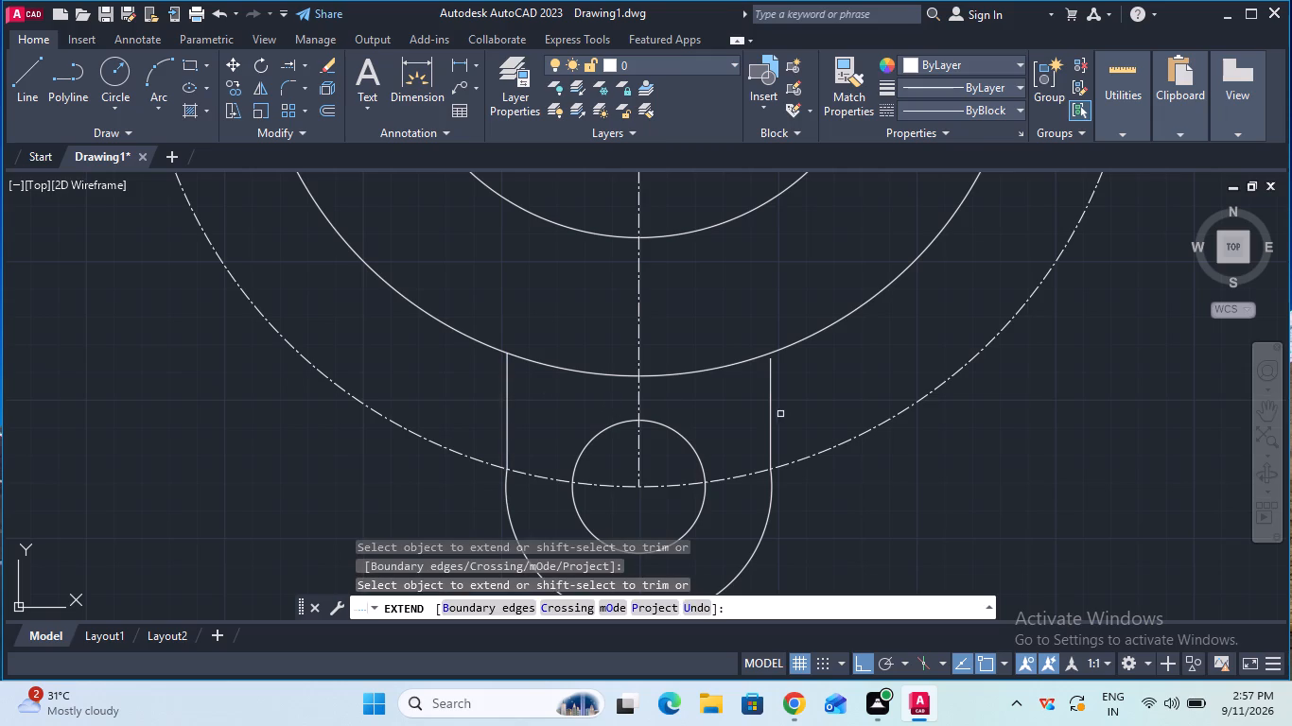
click(769, 414)
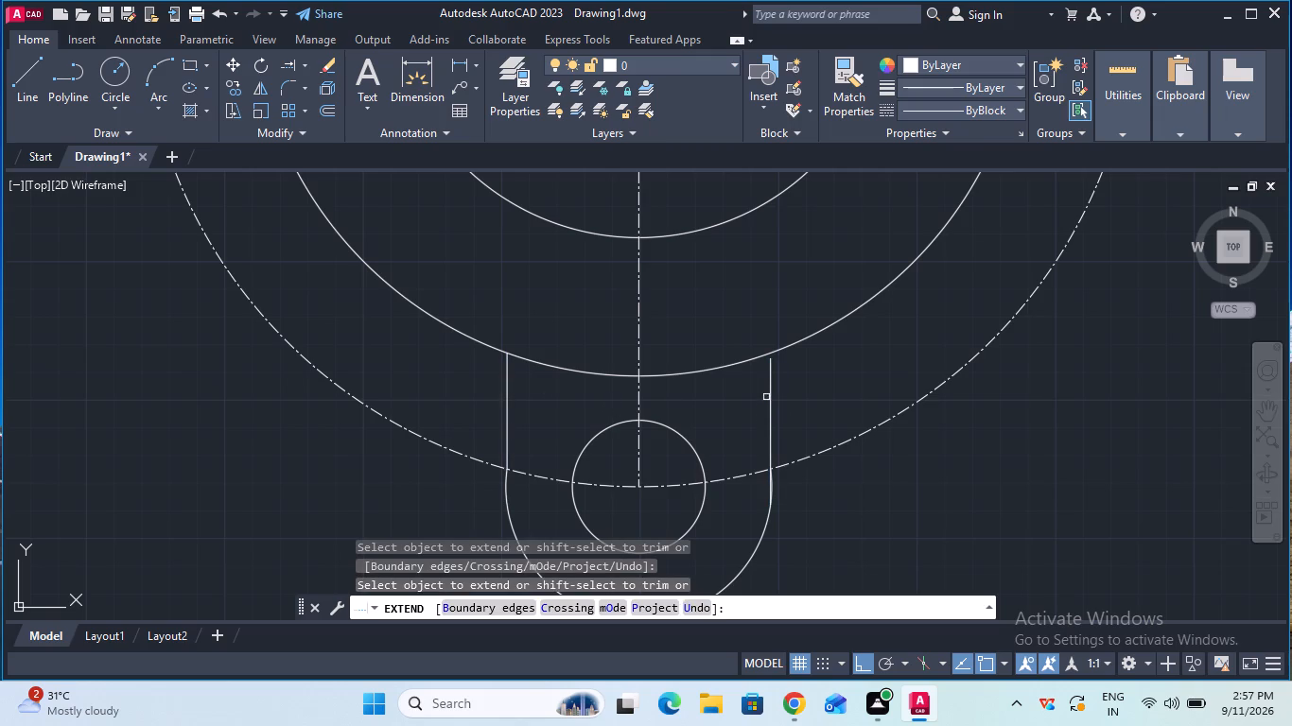
click(772, 370)
Trim away the part of the radius 35 circle that lies between the lug's two vertical sides.
ctrl+scroll(801, 419, down, 2)
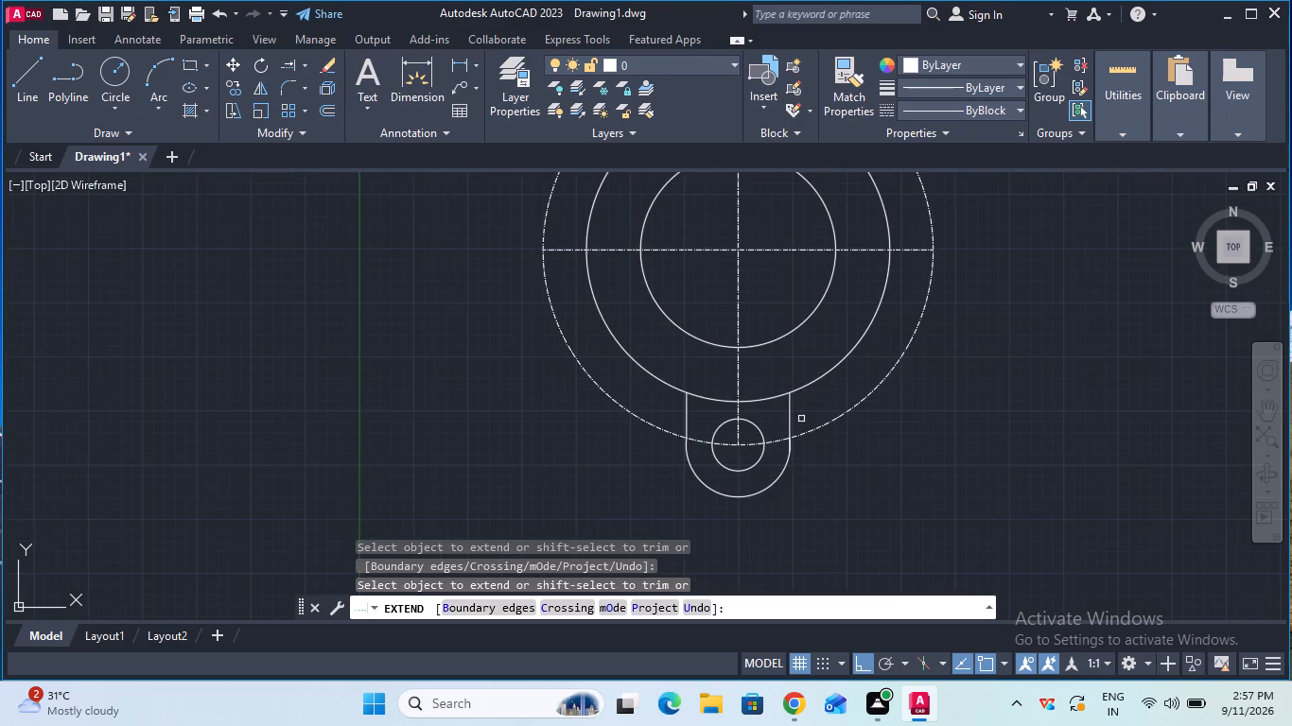
ctrl+scroll(801, 419, down, 1)
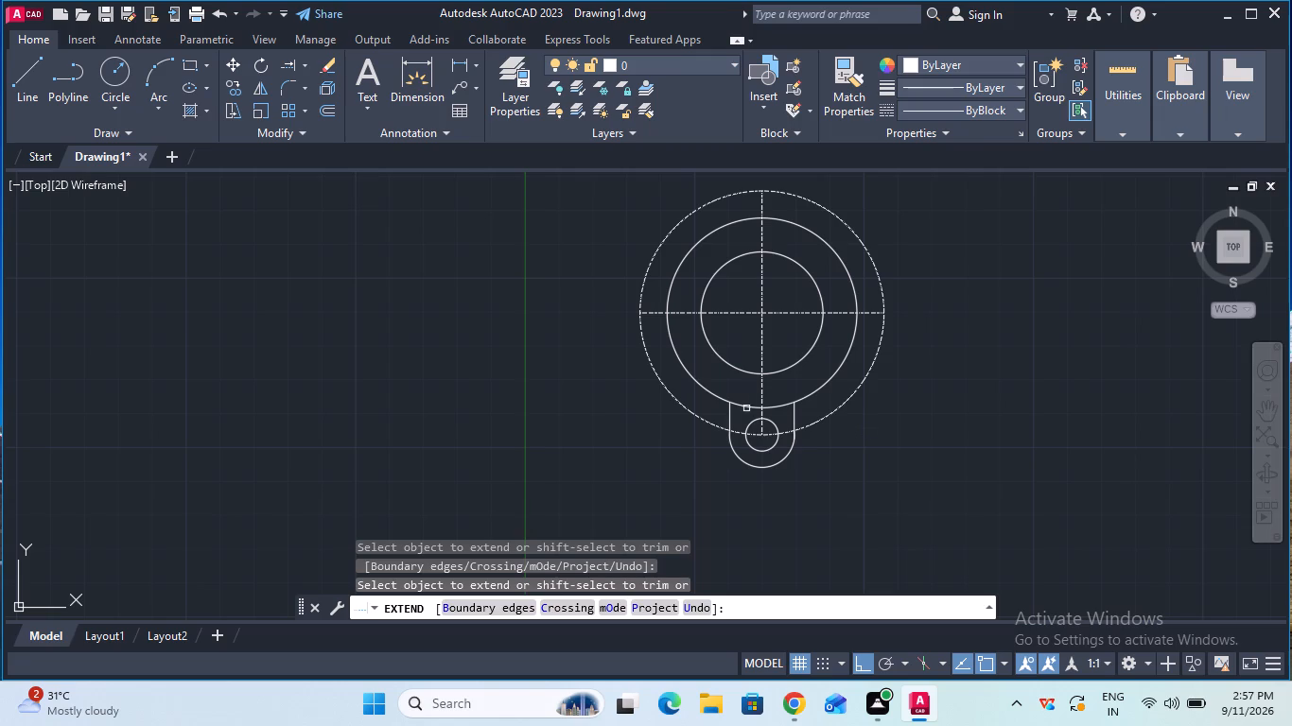
click(308, 59)
click(305, 83)
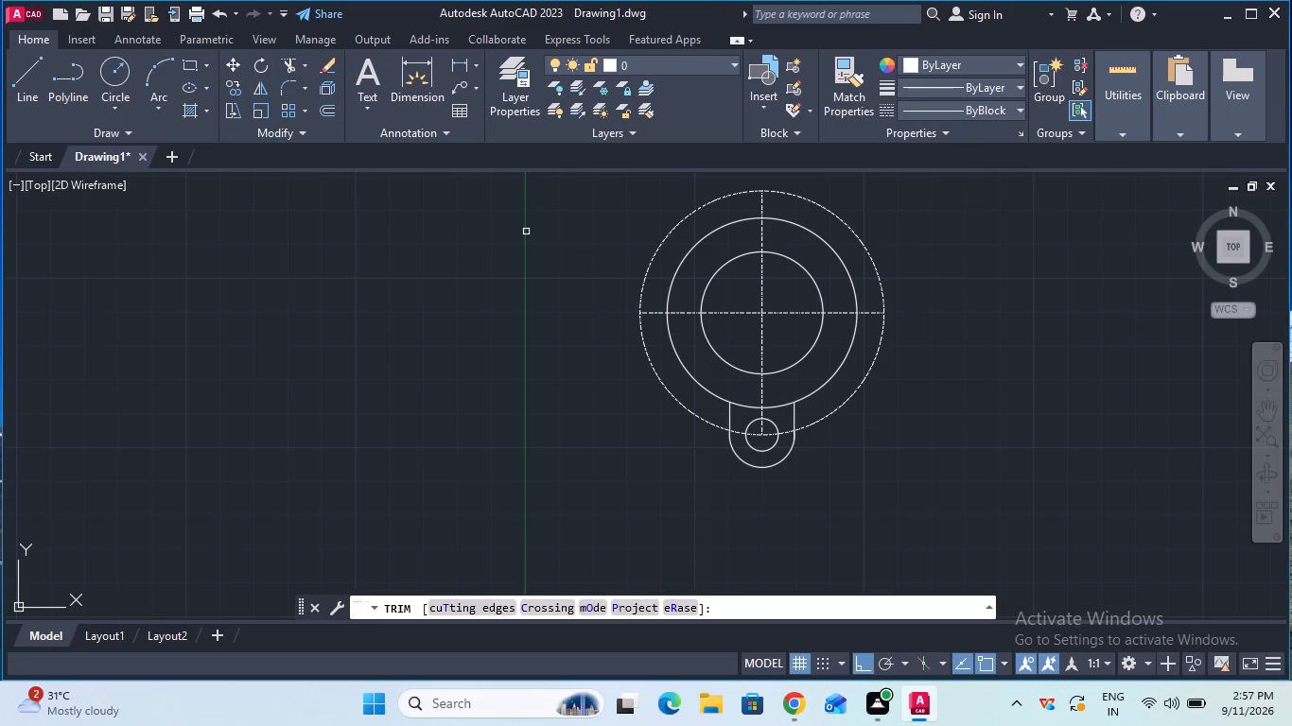
click(752, 406)
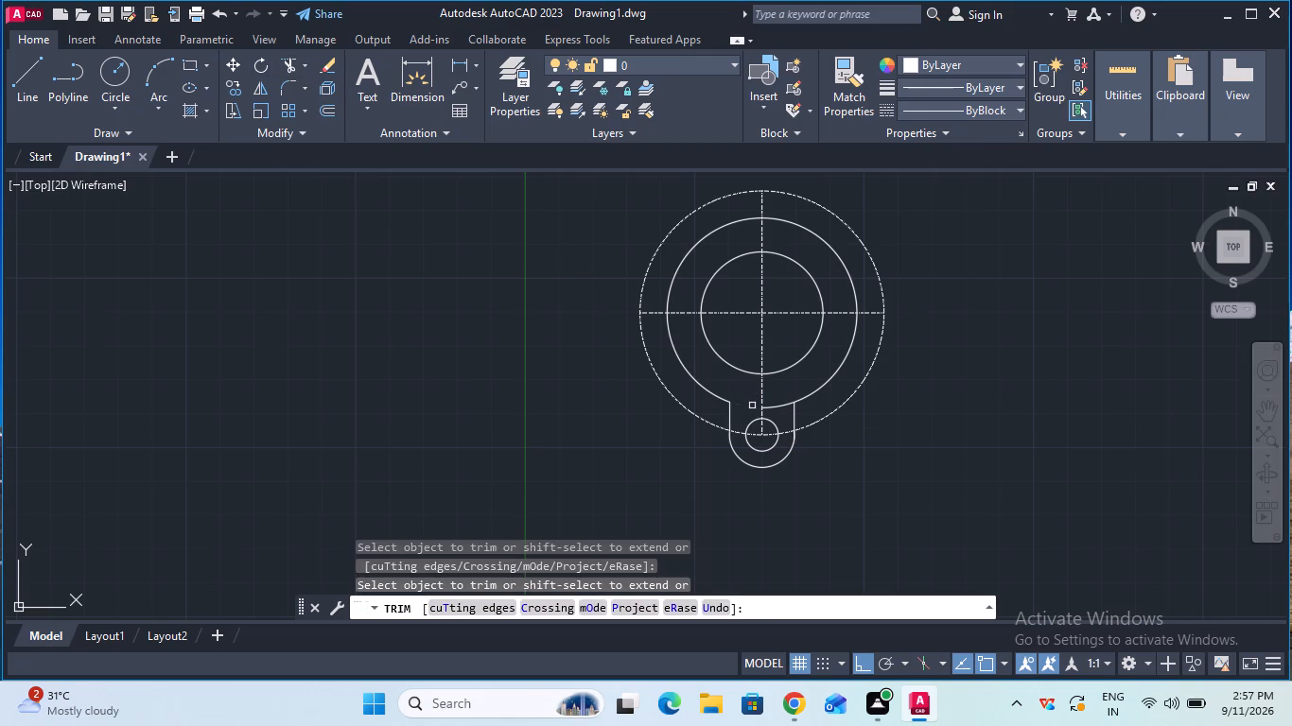
click(773, 406)
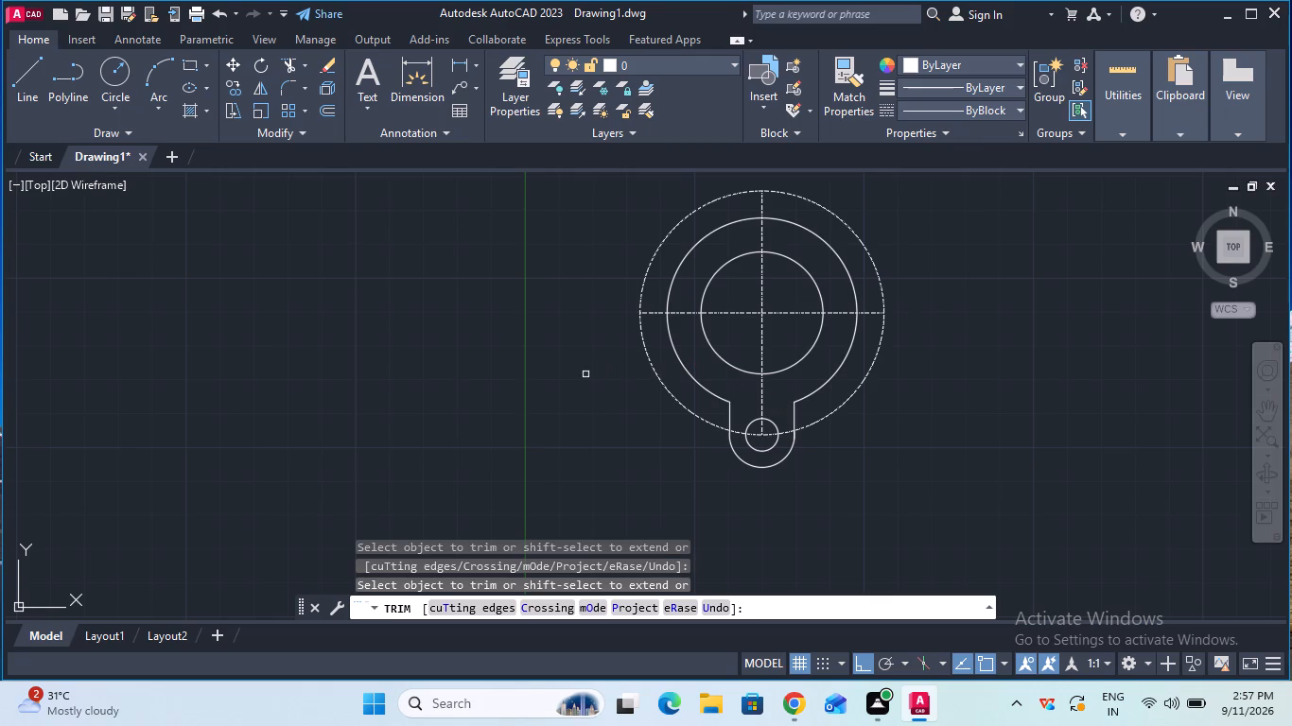
key(Escape)
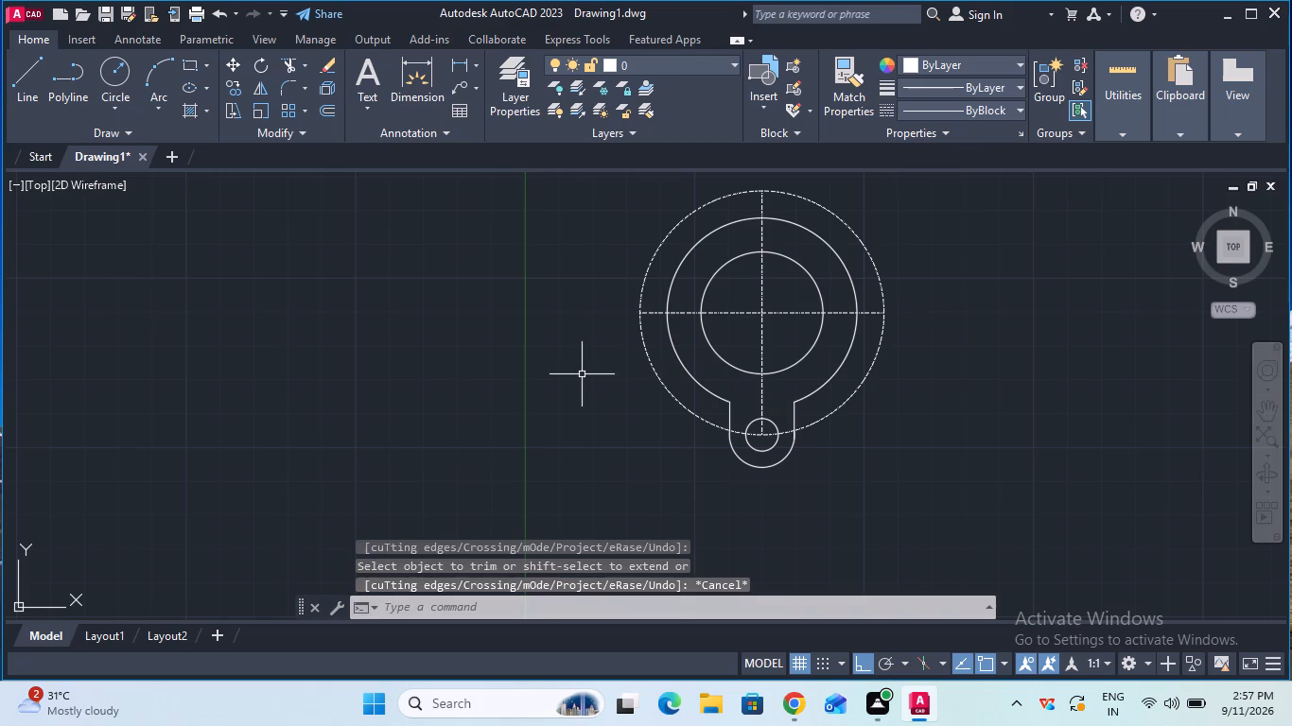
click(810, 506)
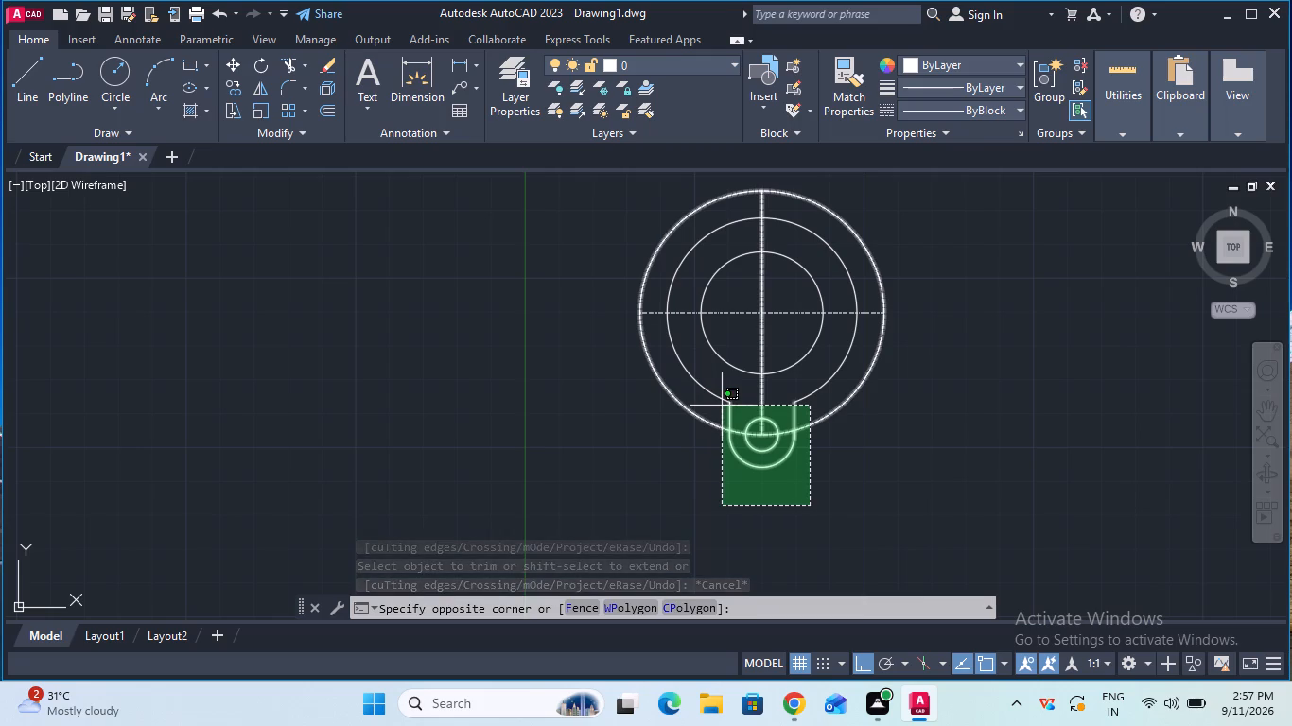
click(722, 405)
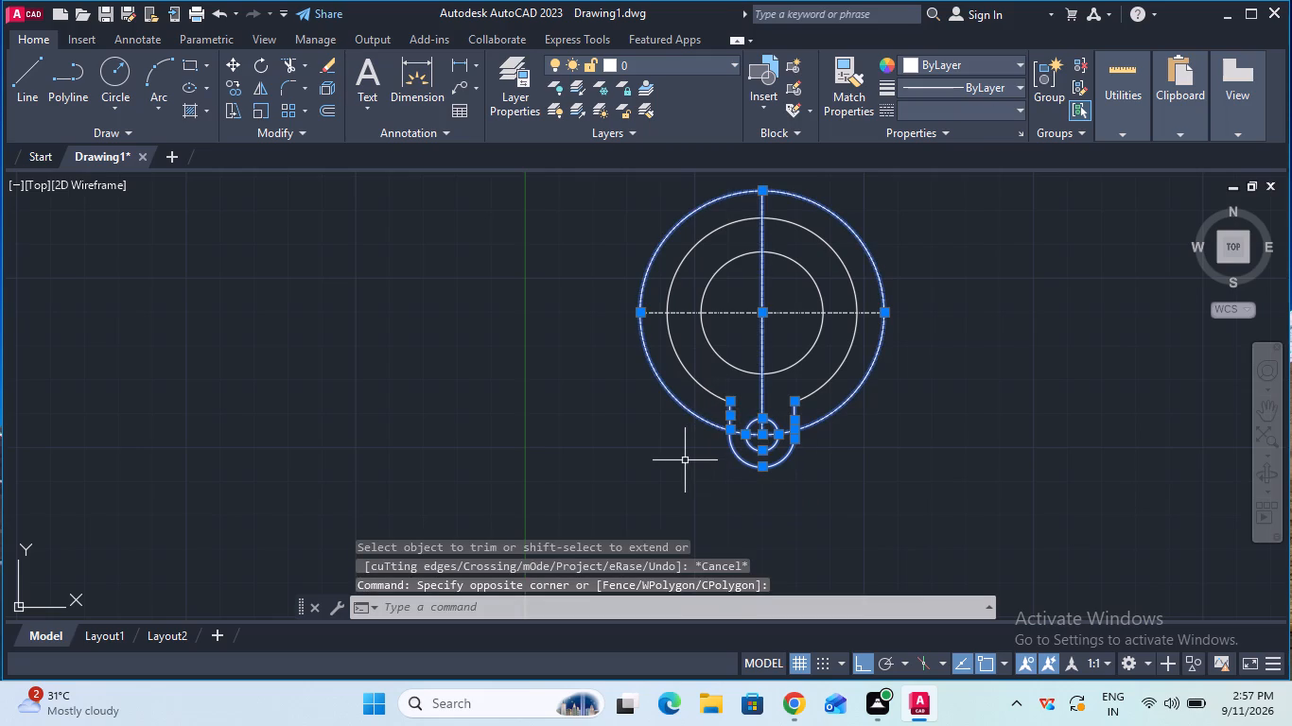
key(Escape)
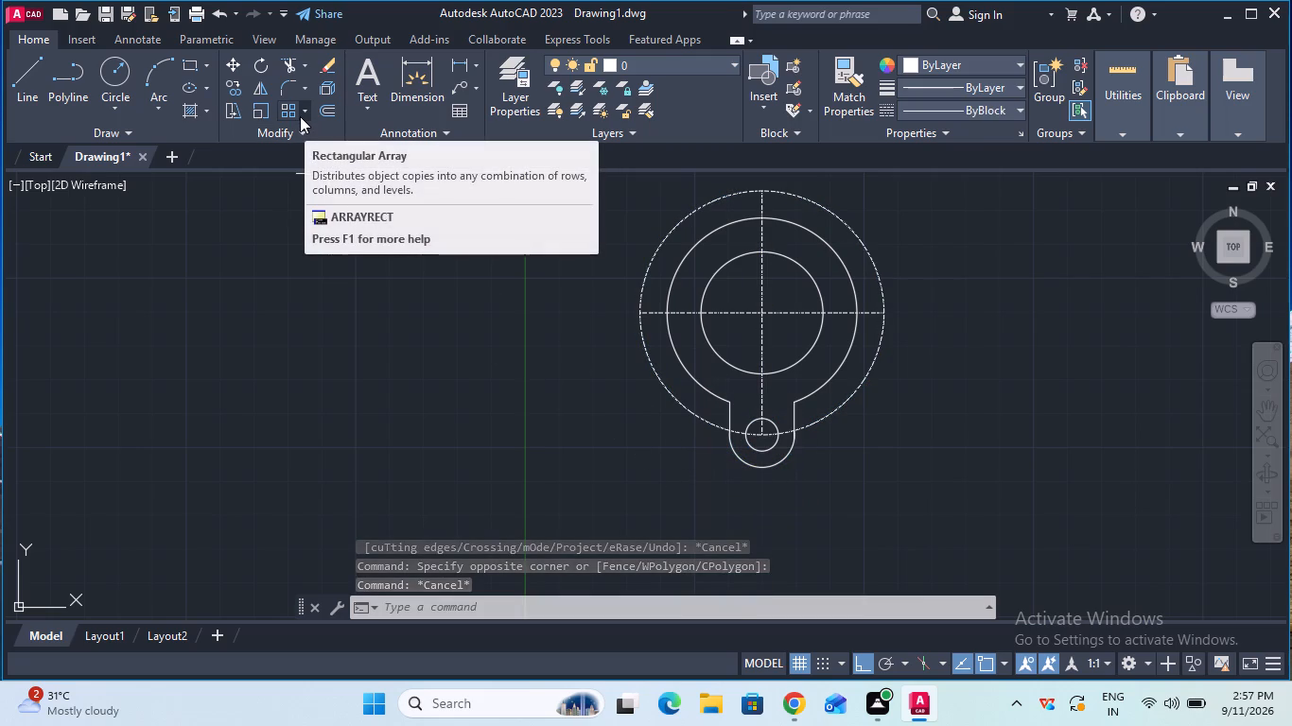
Polar-array the lug's outer arc, two vertical sides and radius 6 circle about the common centre with 3 items, reversing the array direction.
click(303, 113)
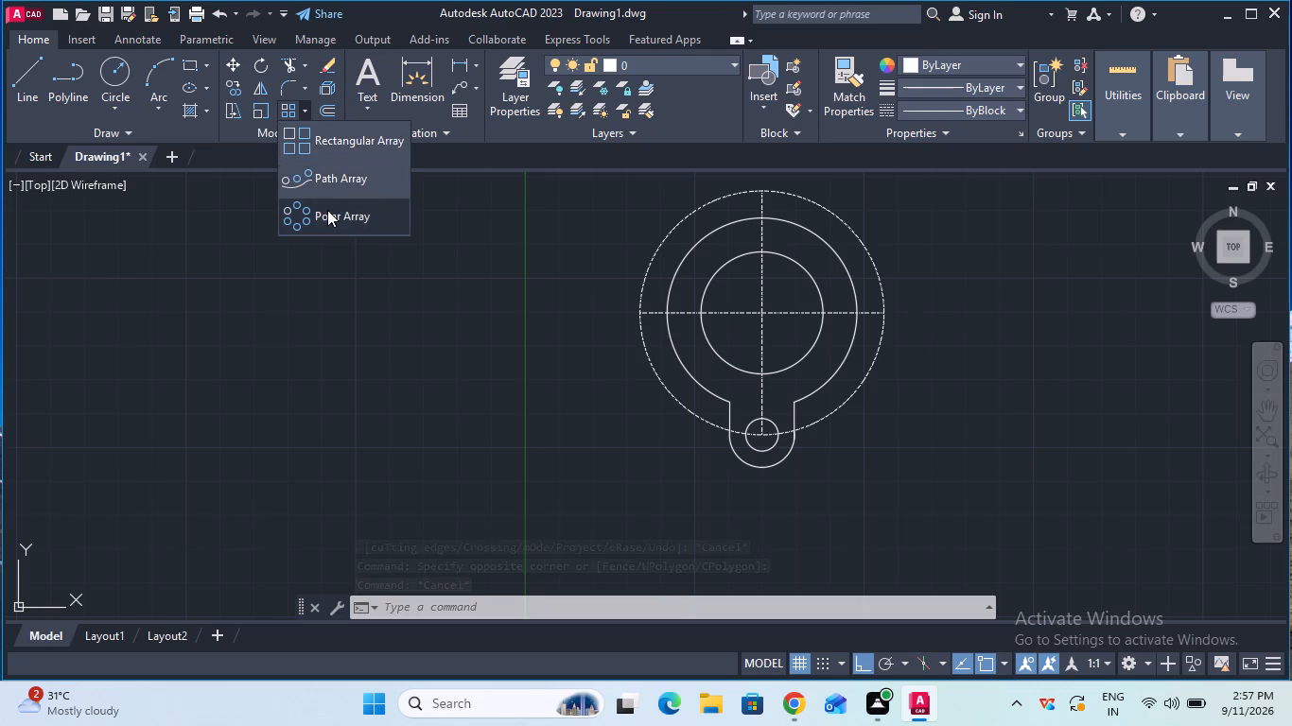
click(329, 211)
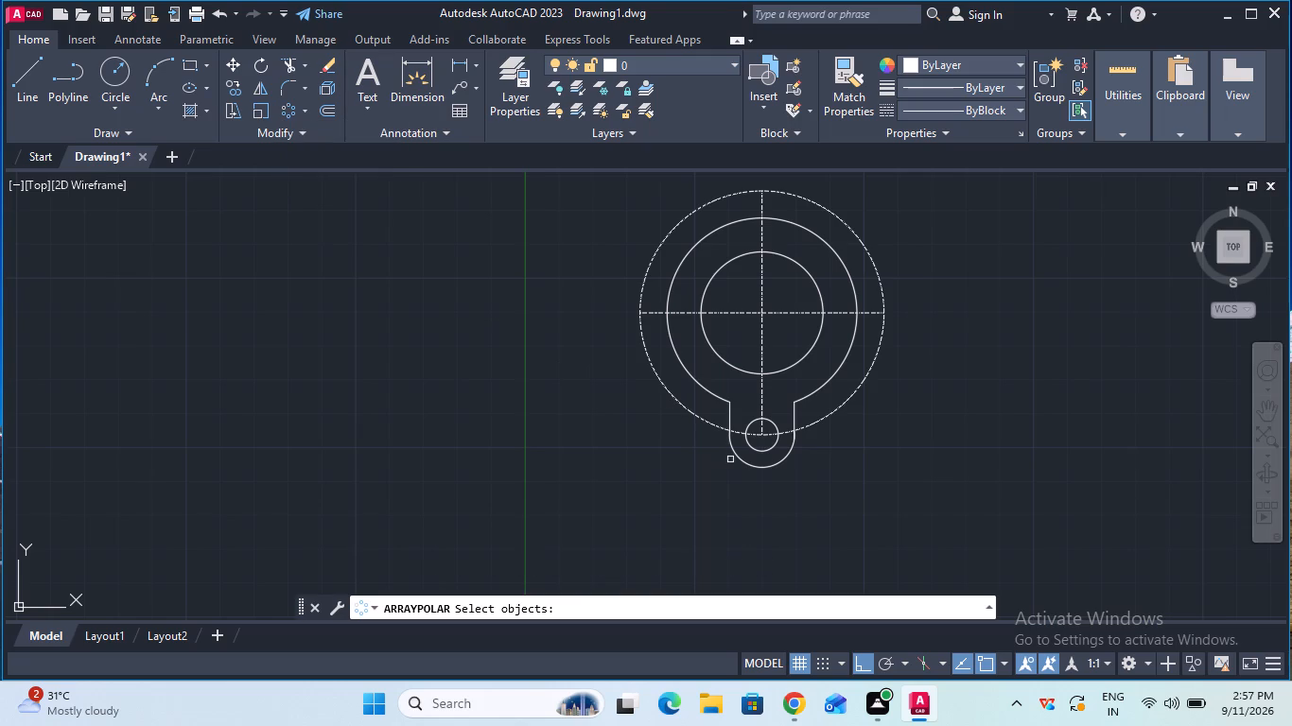
click(737, 456)
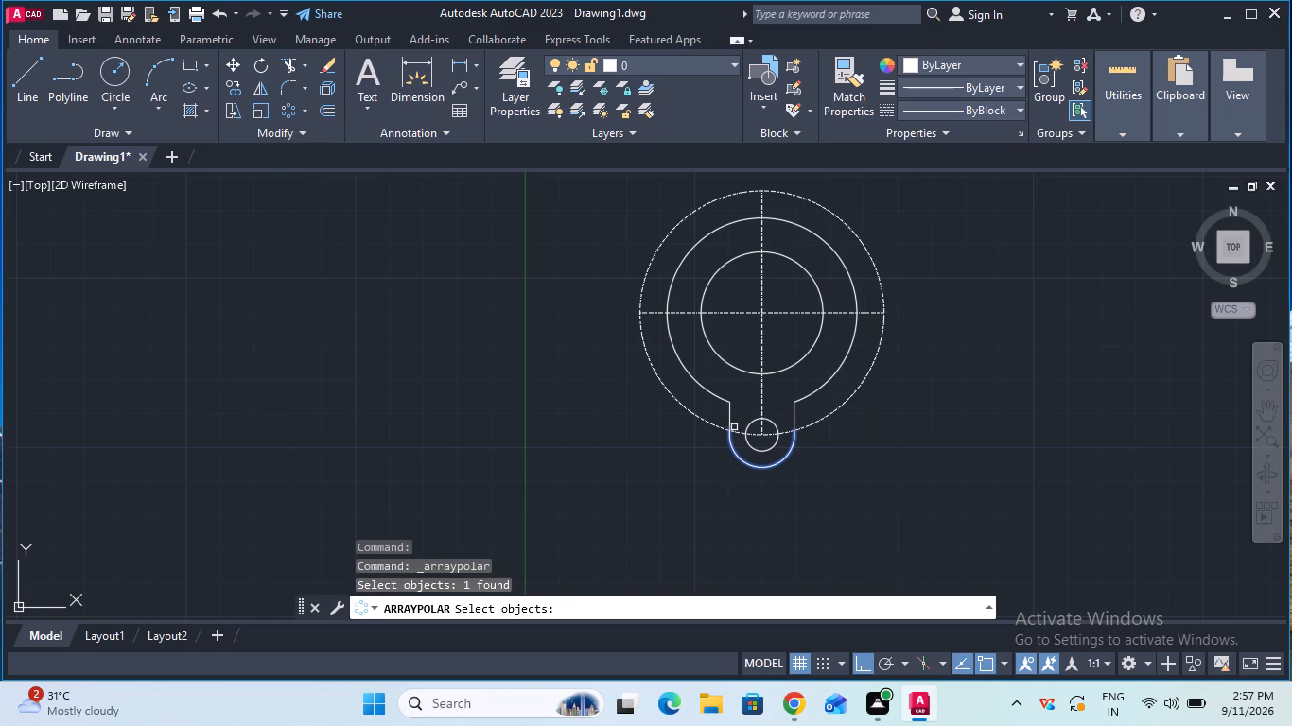
shift+click(731, 424)
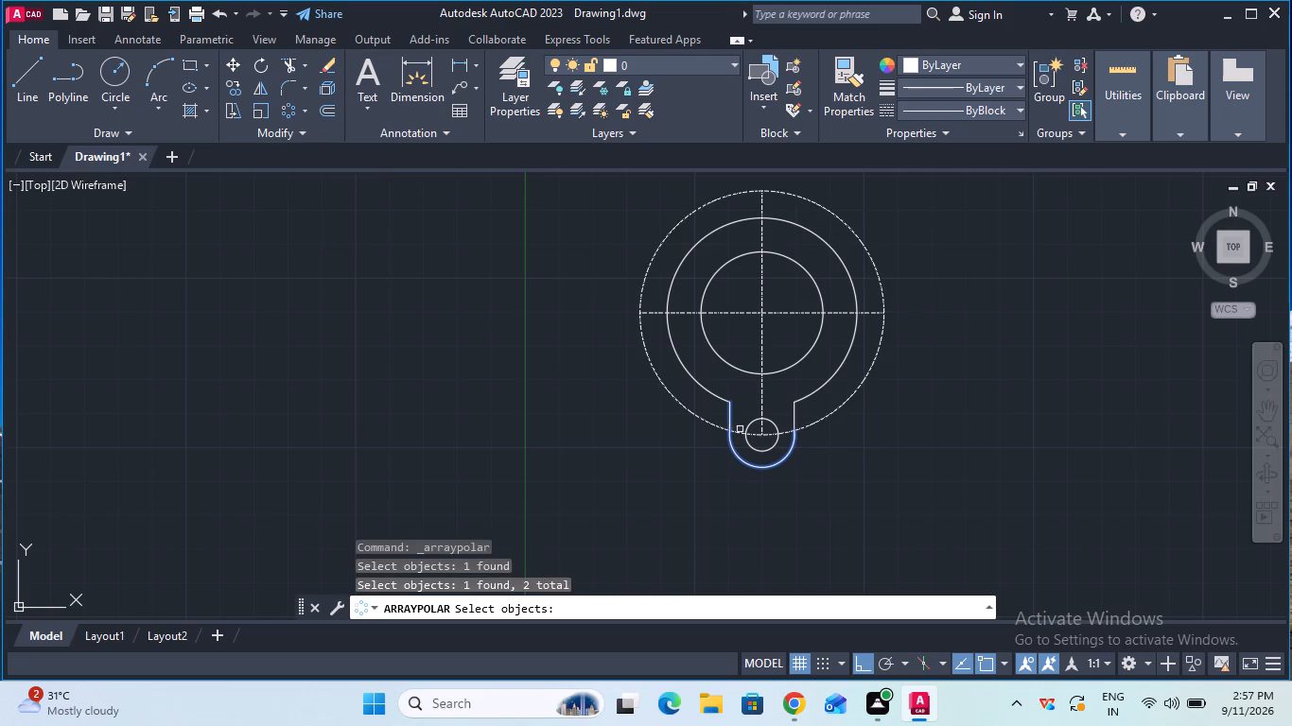
shift+click(794, 415)
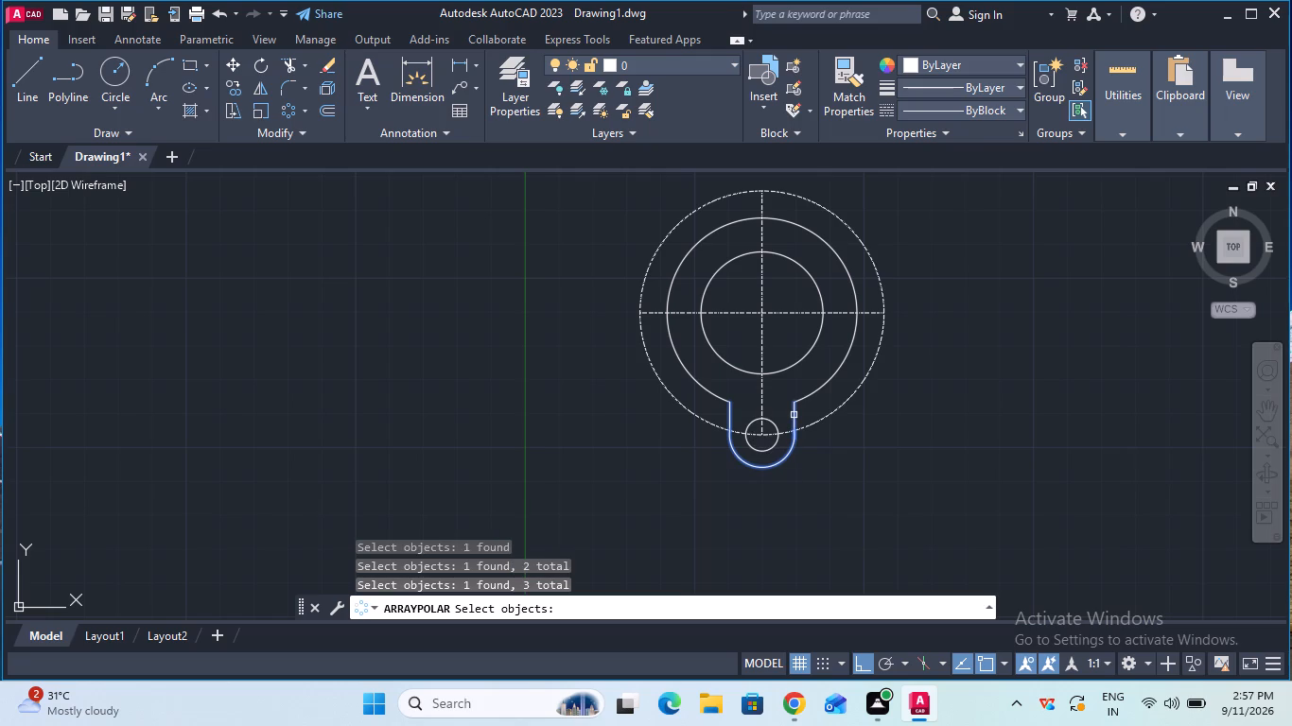
shift+click(772, 420)
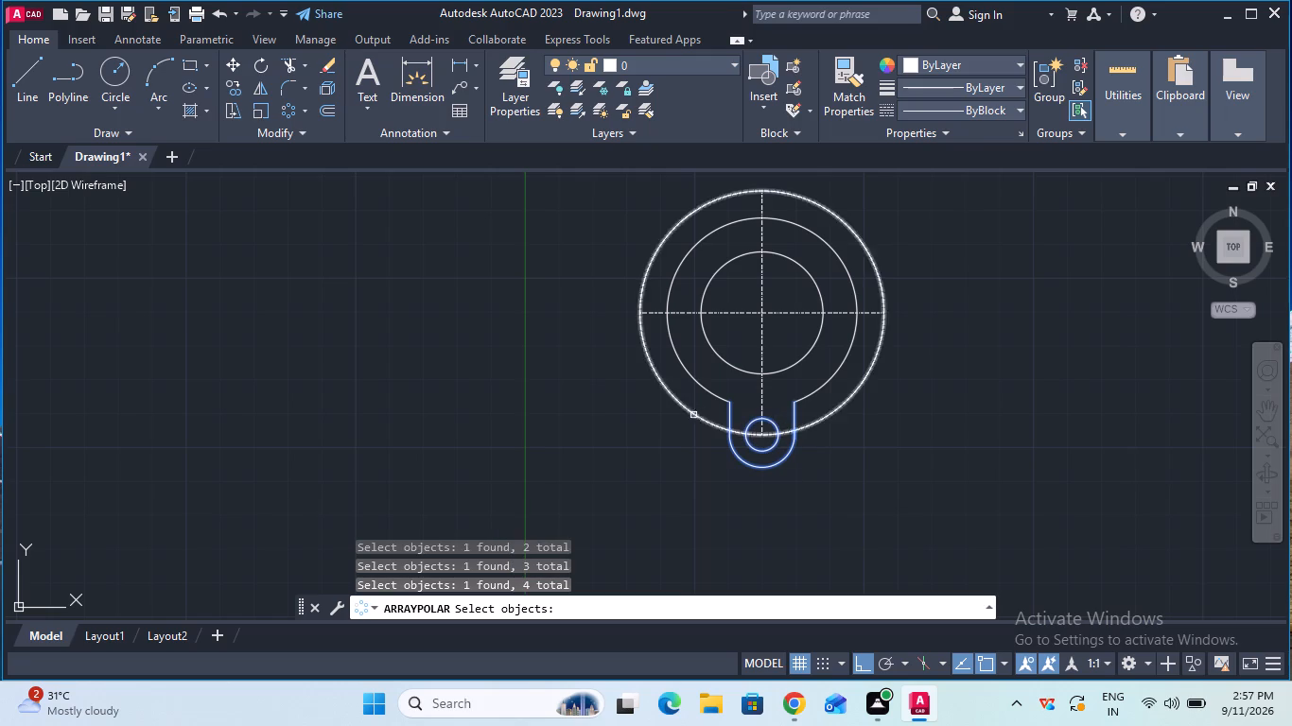
key(Return)
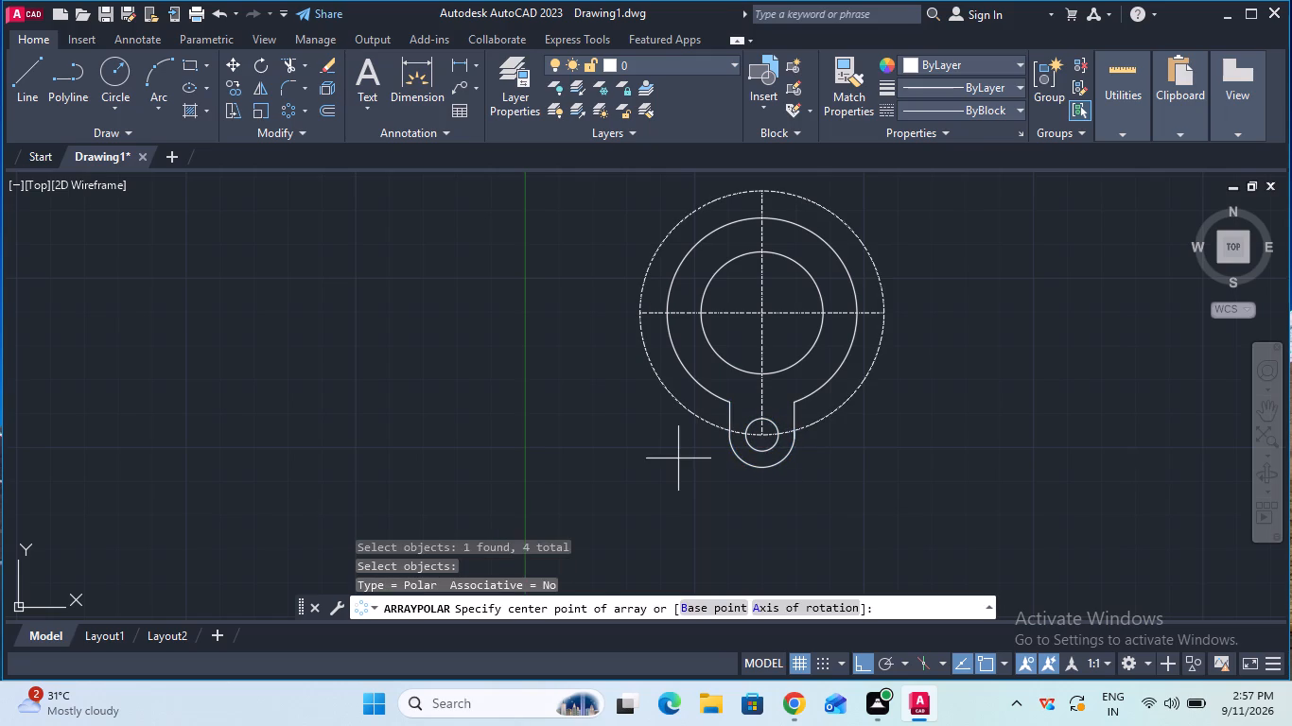
click(759, 311)
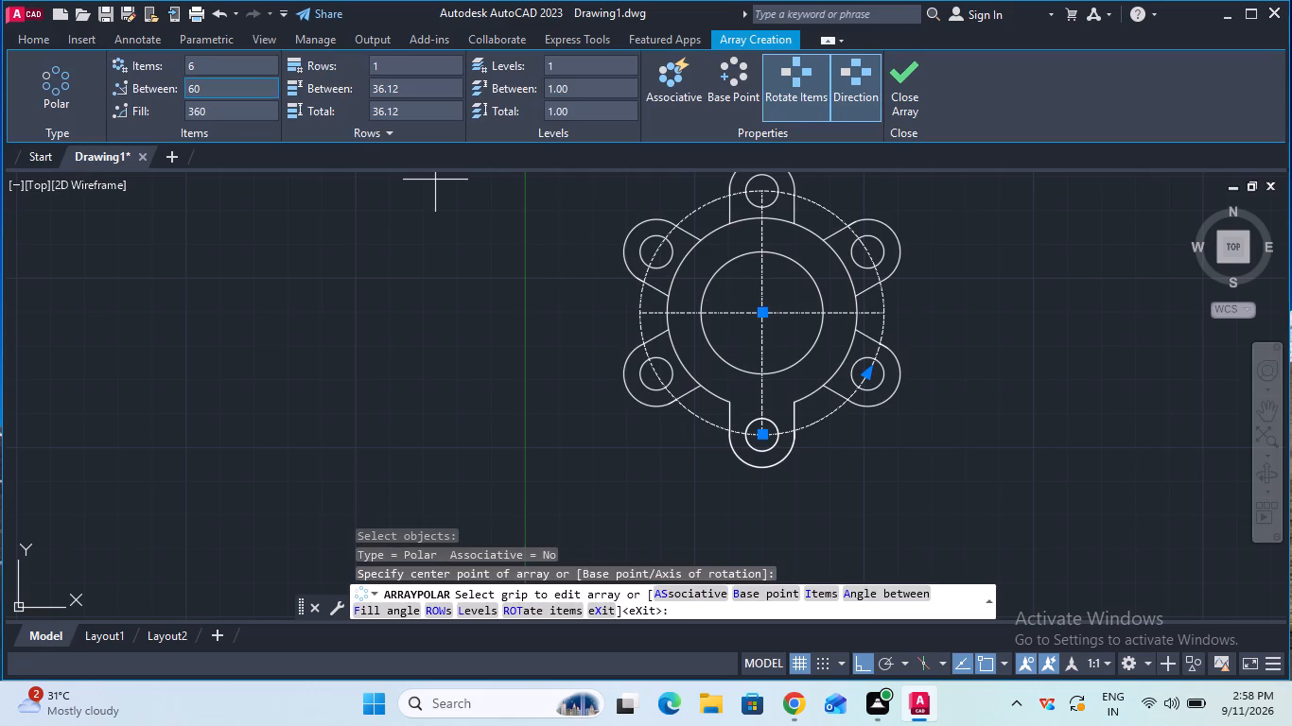
click(204, 59)
key(3)
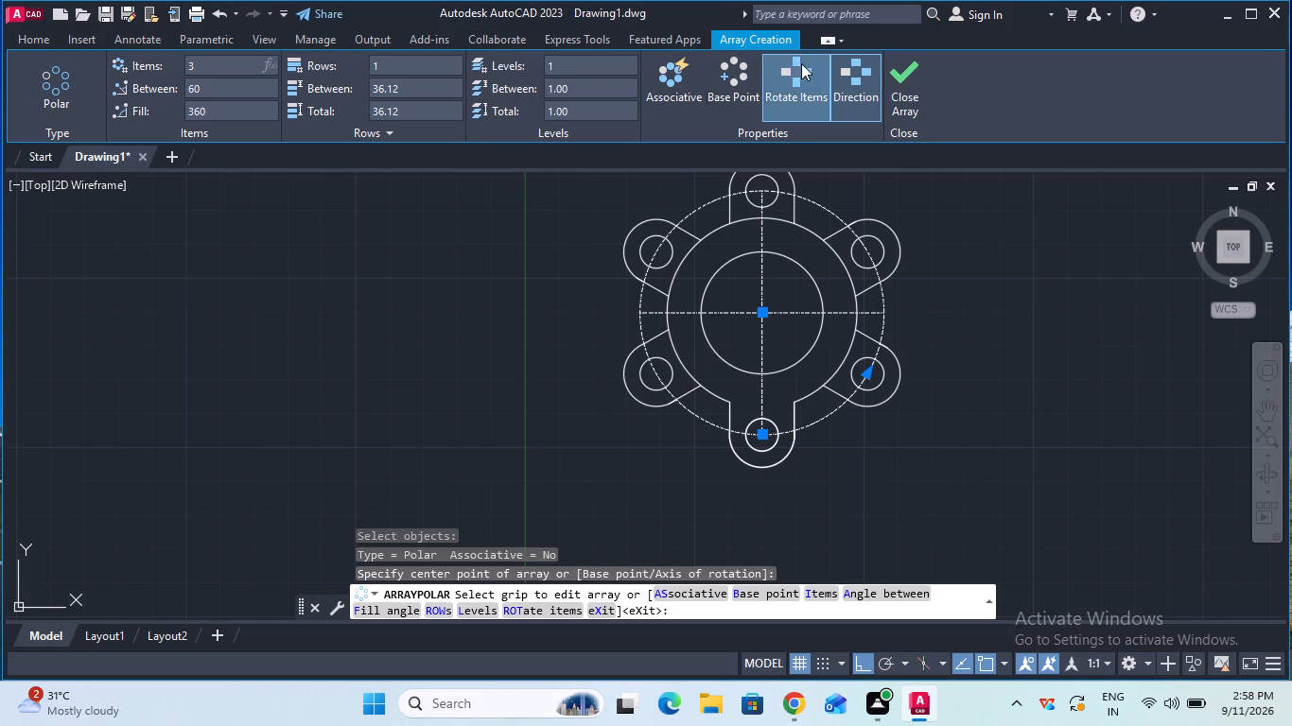
click(857, 79)
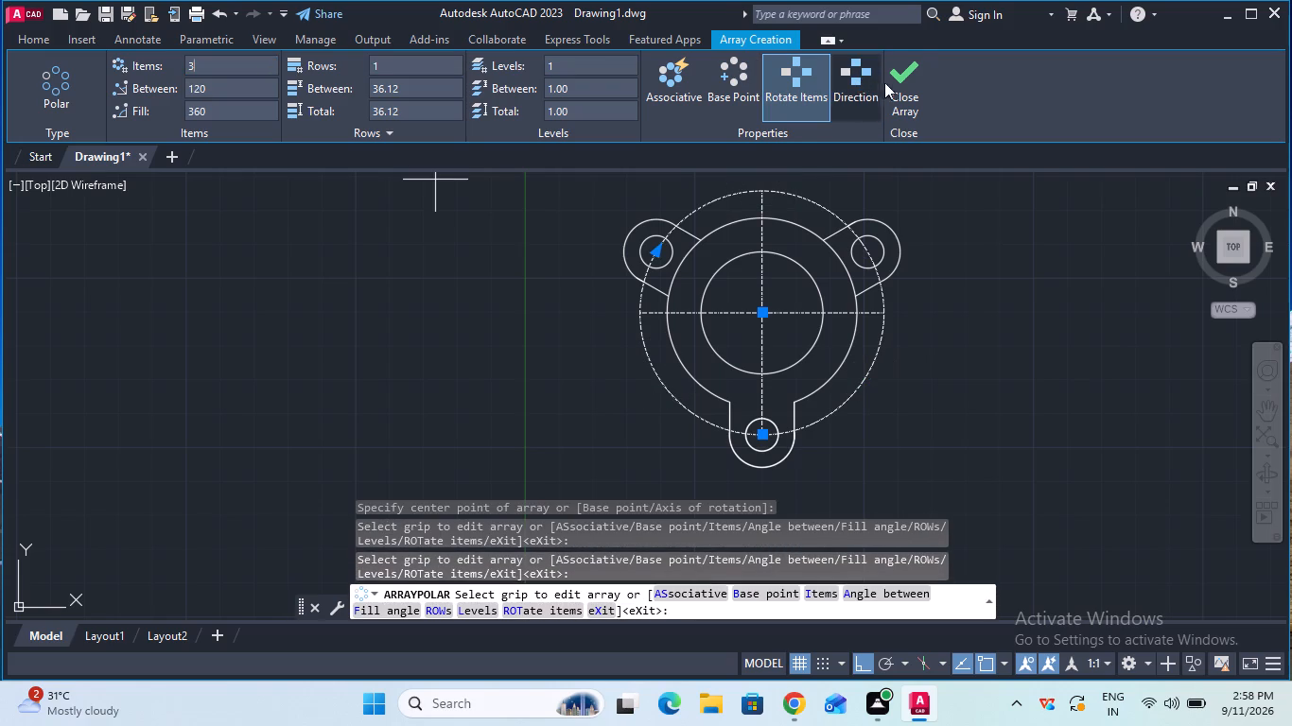
click(910, 83)
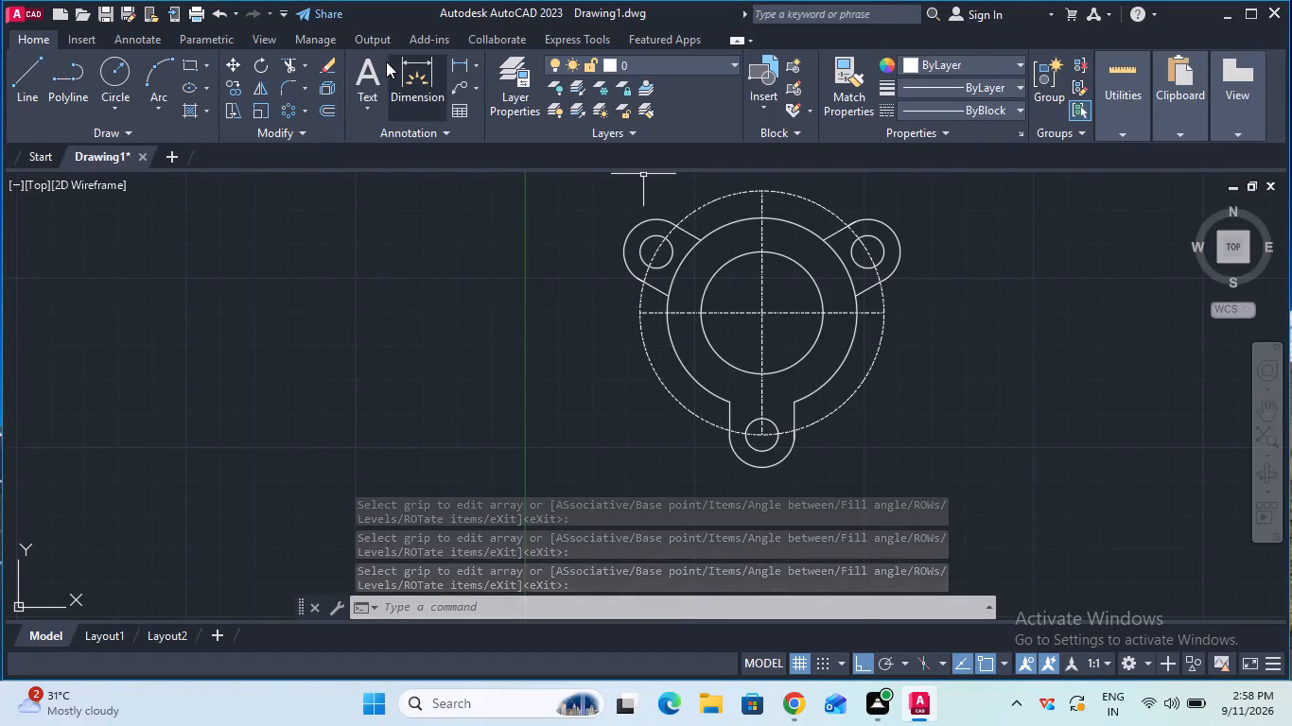
Trim away the parts of the radius 35 circle between the sides of the two upper lugs.
double_click(288, 62)
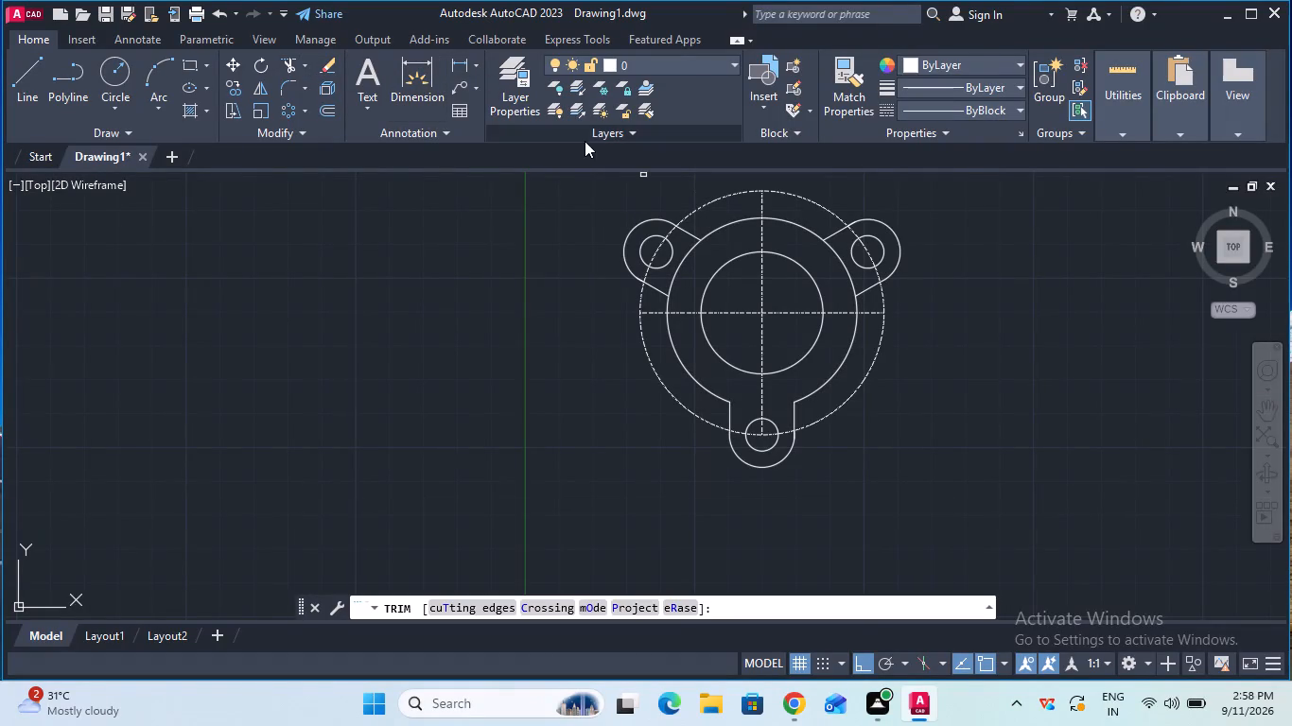
click(691, 253)
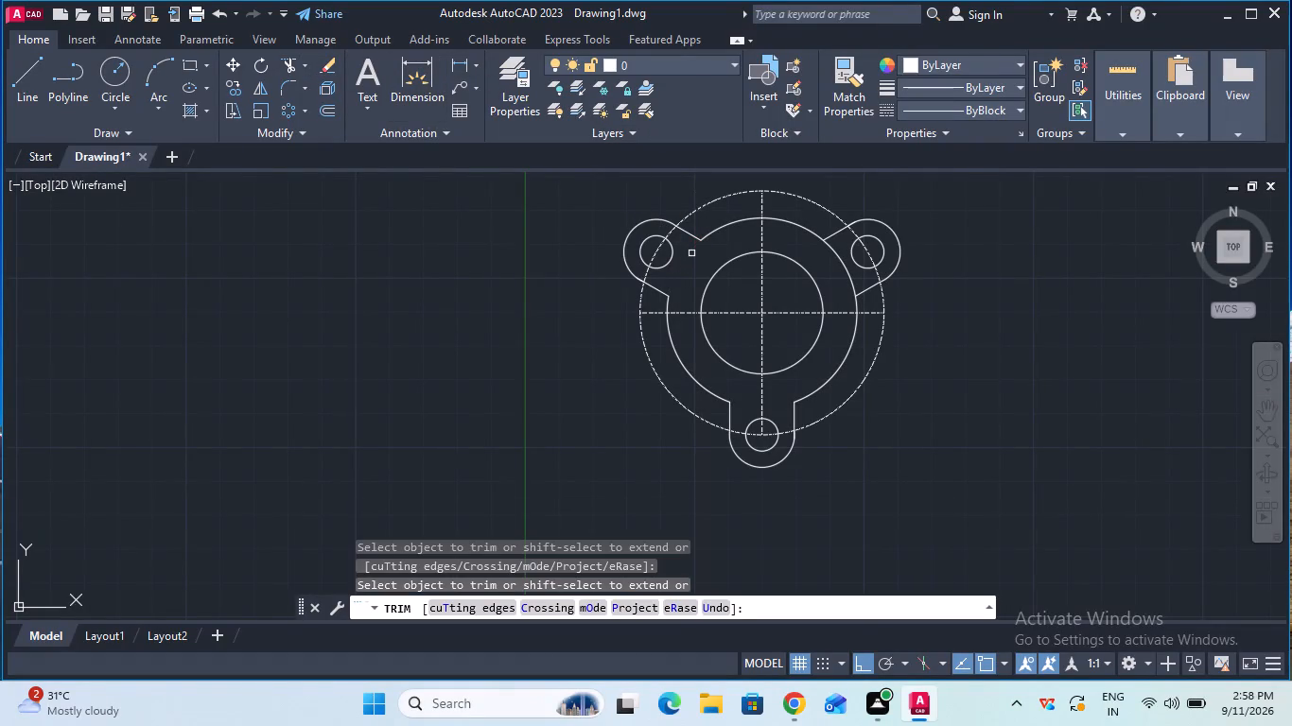
click(846, 272)
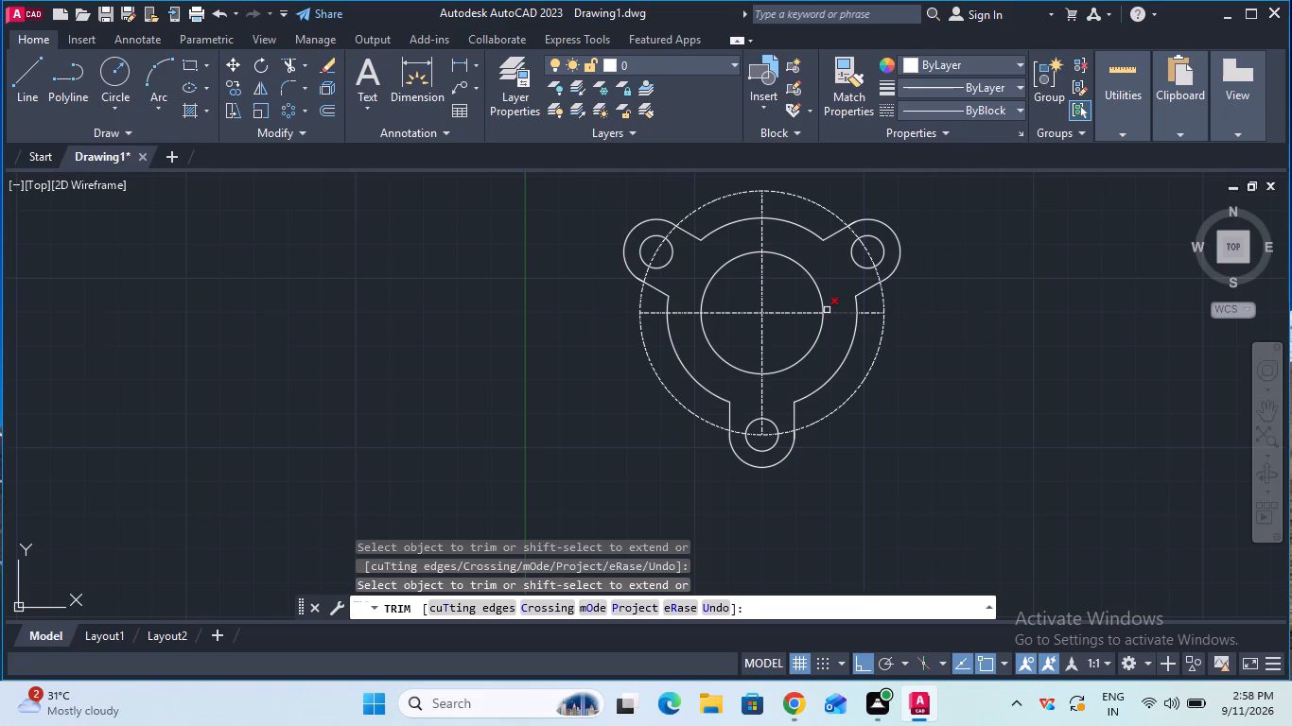
ctrl+scroll(827, 310, down, 1)
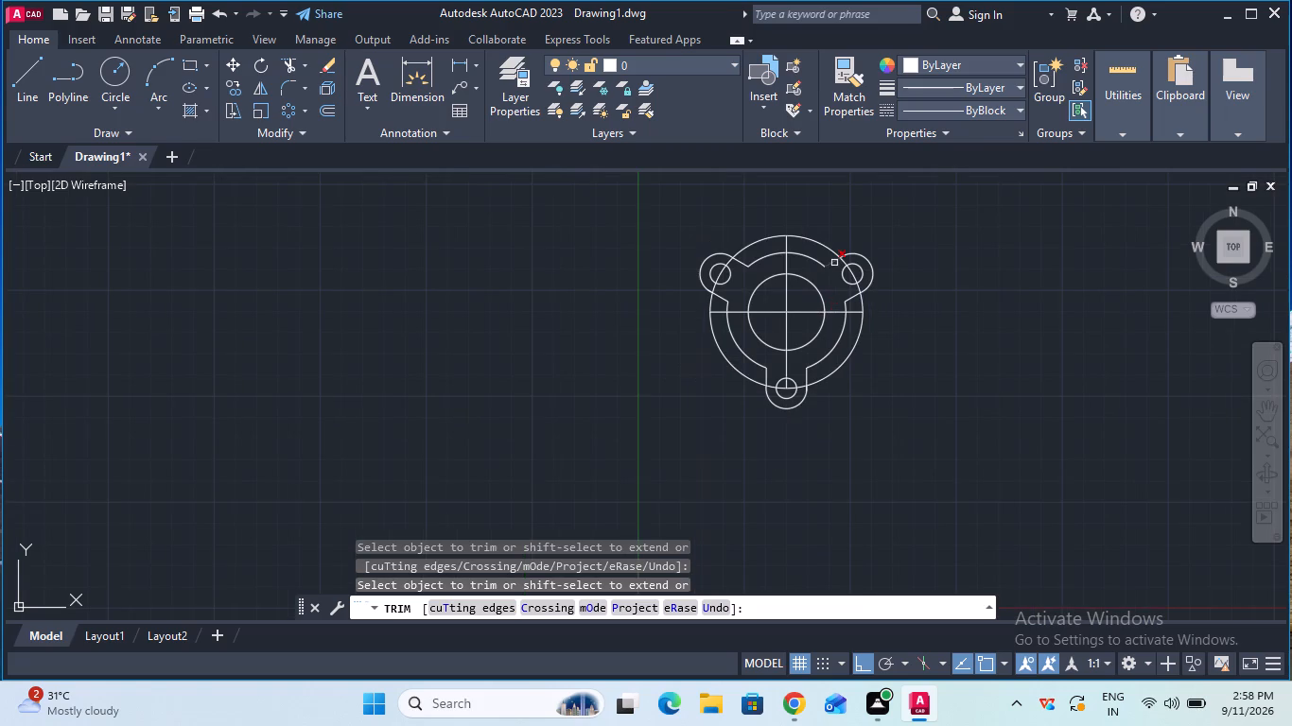
key(Escape)
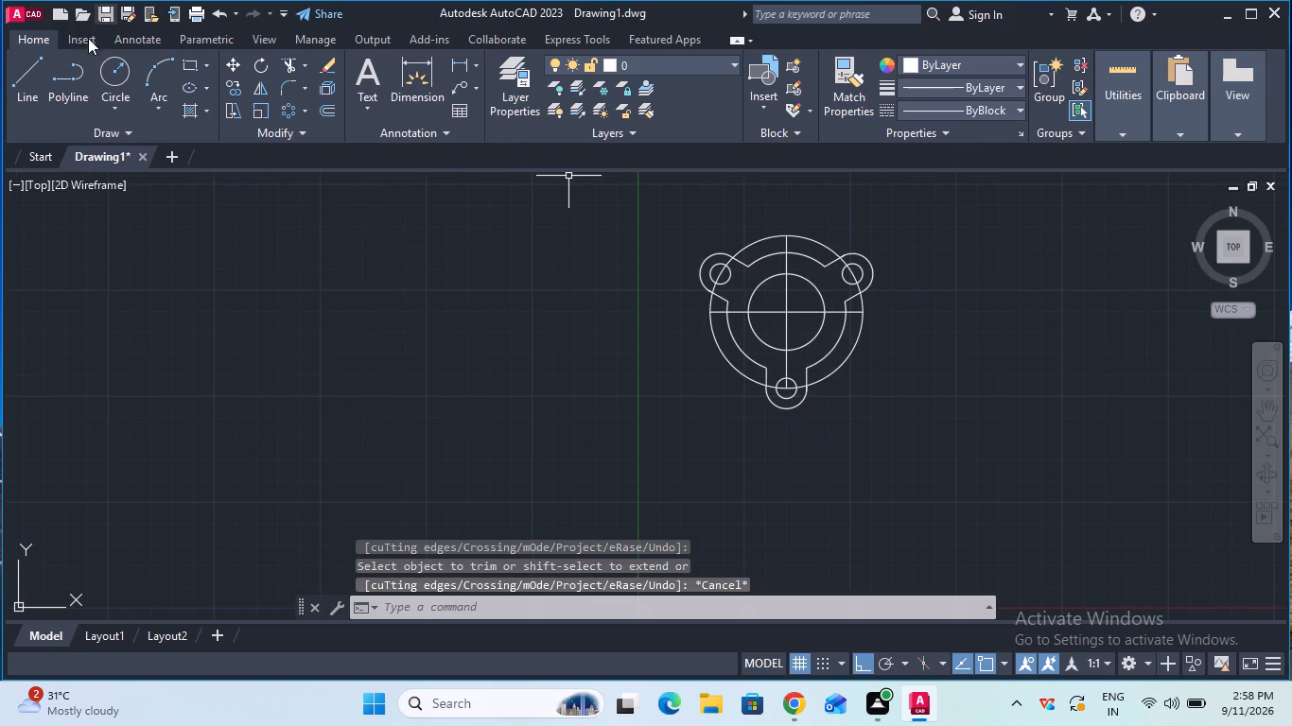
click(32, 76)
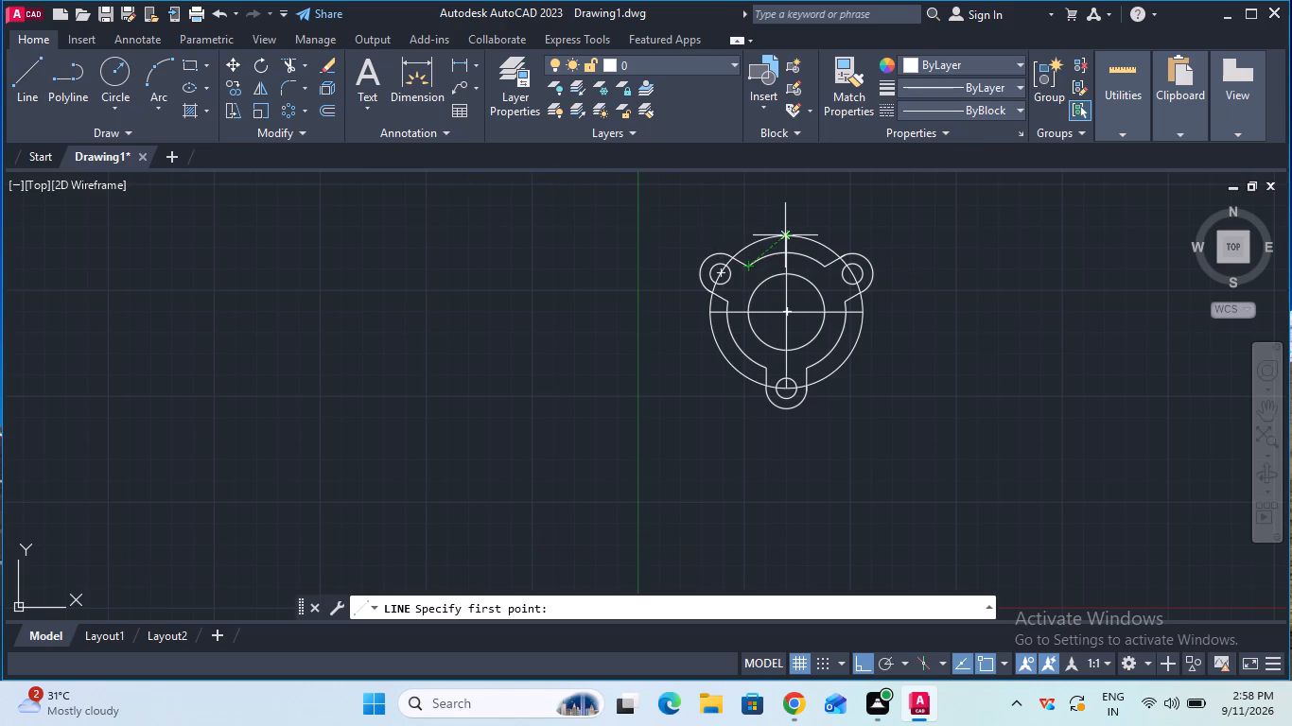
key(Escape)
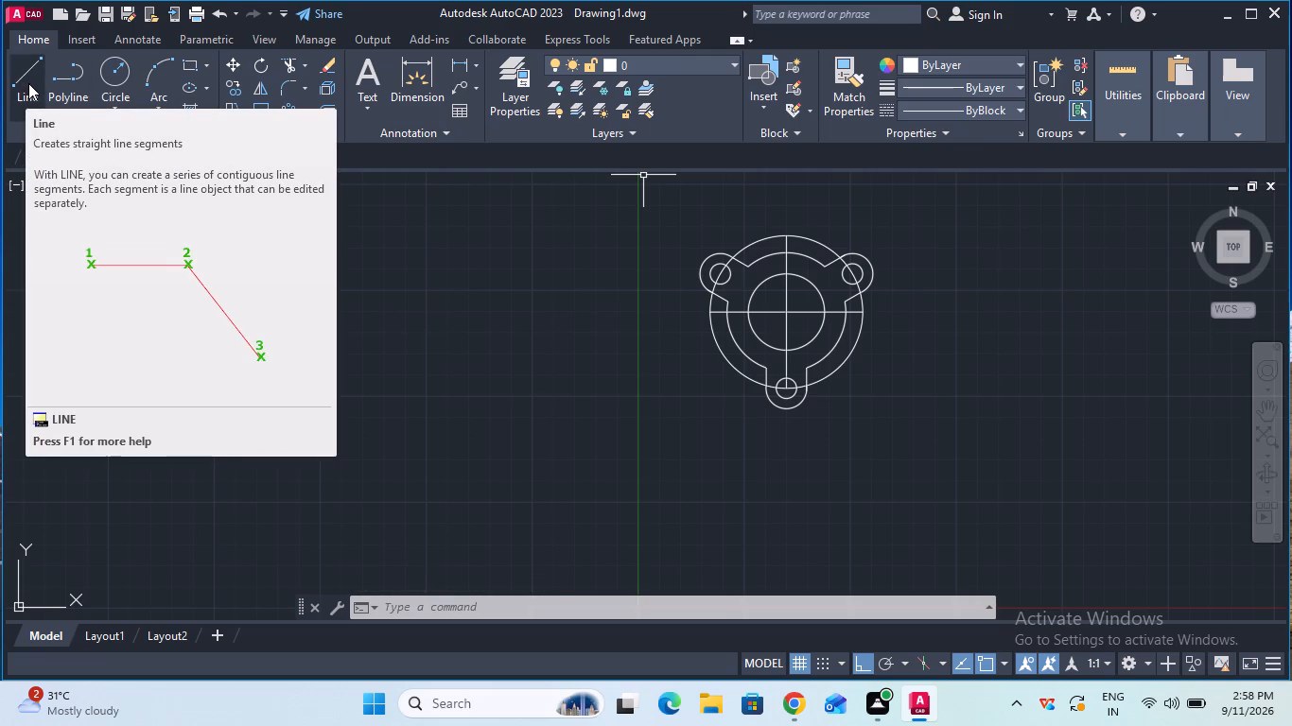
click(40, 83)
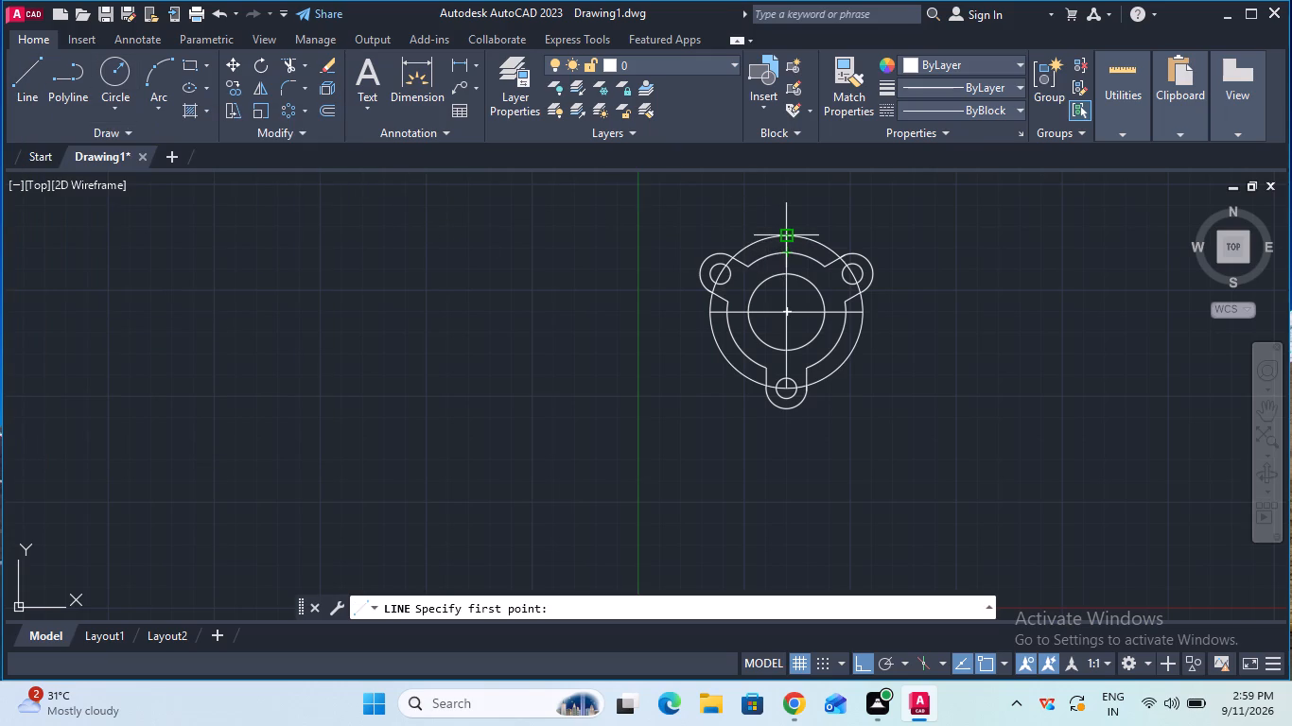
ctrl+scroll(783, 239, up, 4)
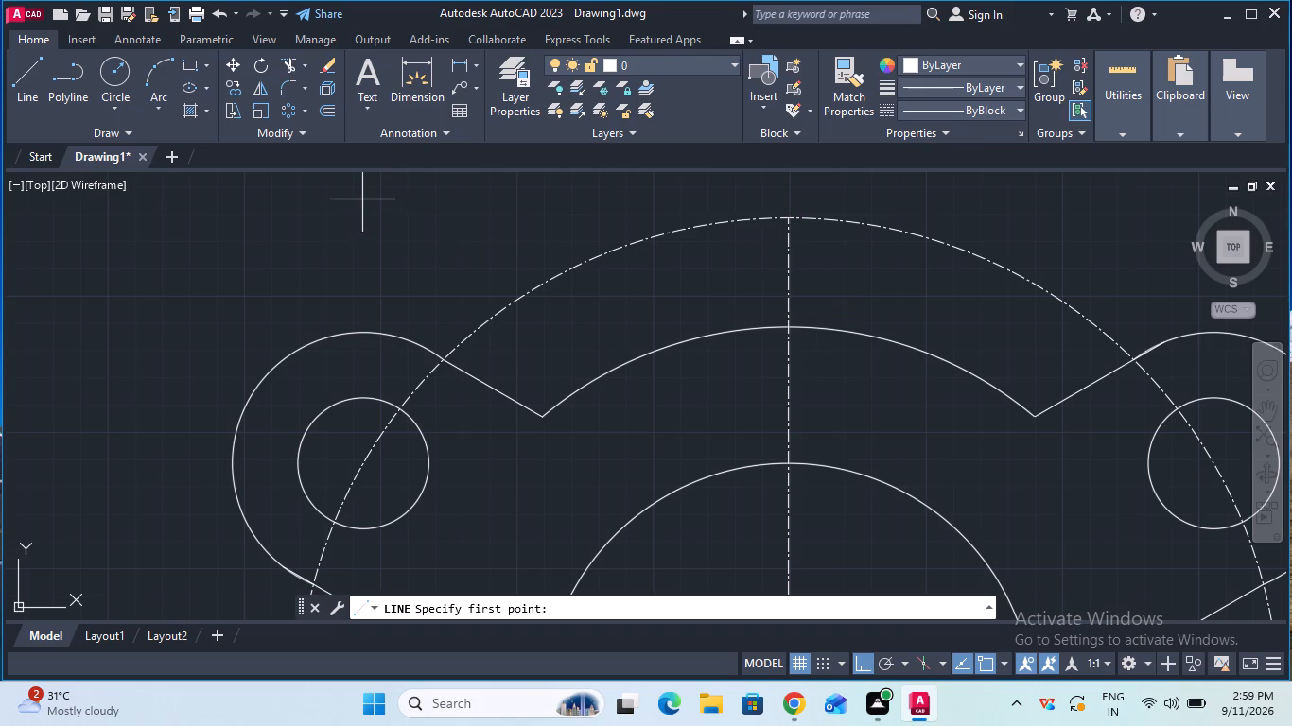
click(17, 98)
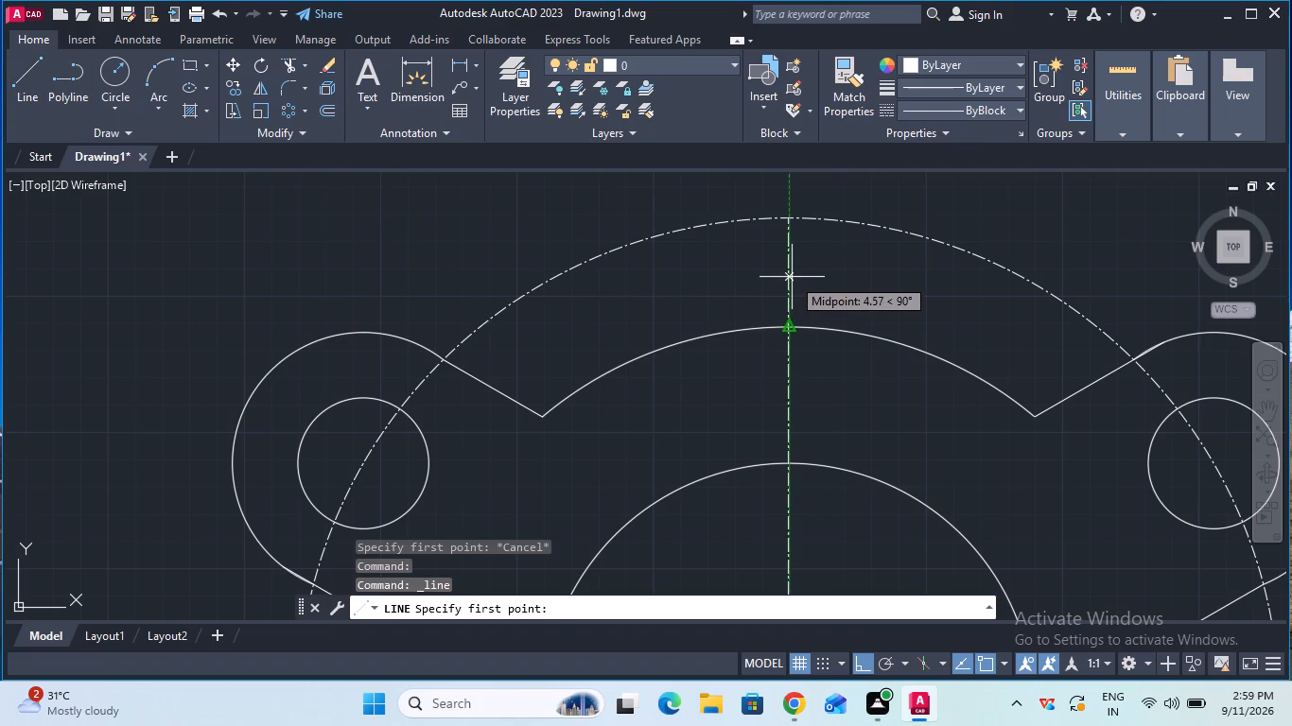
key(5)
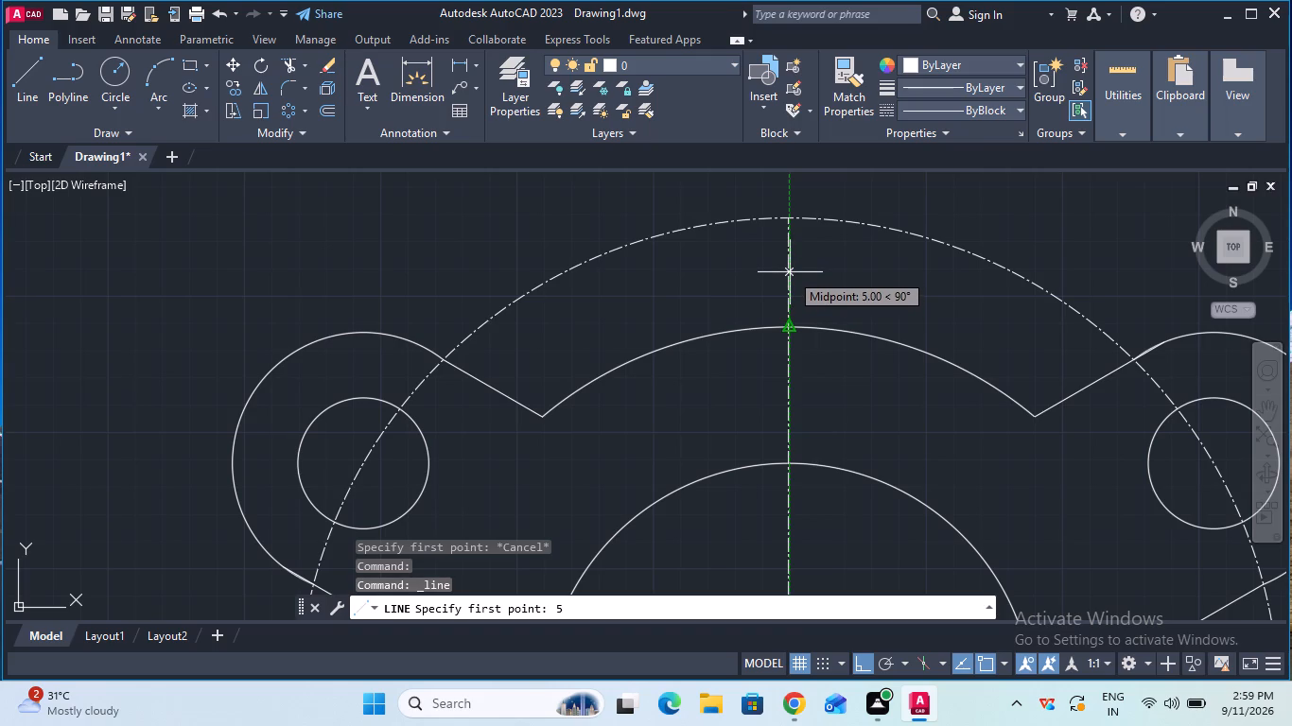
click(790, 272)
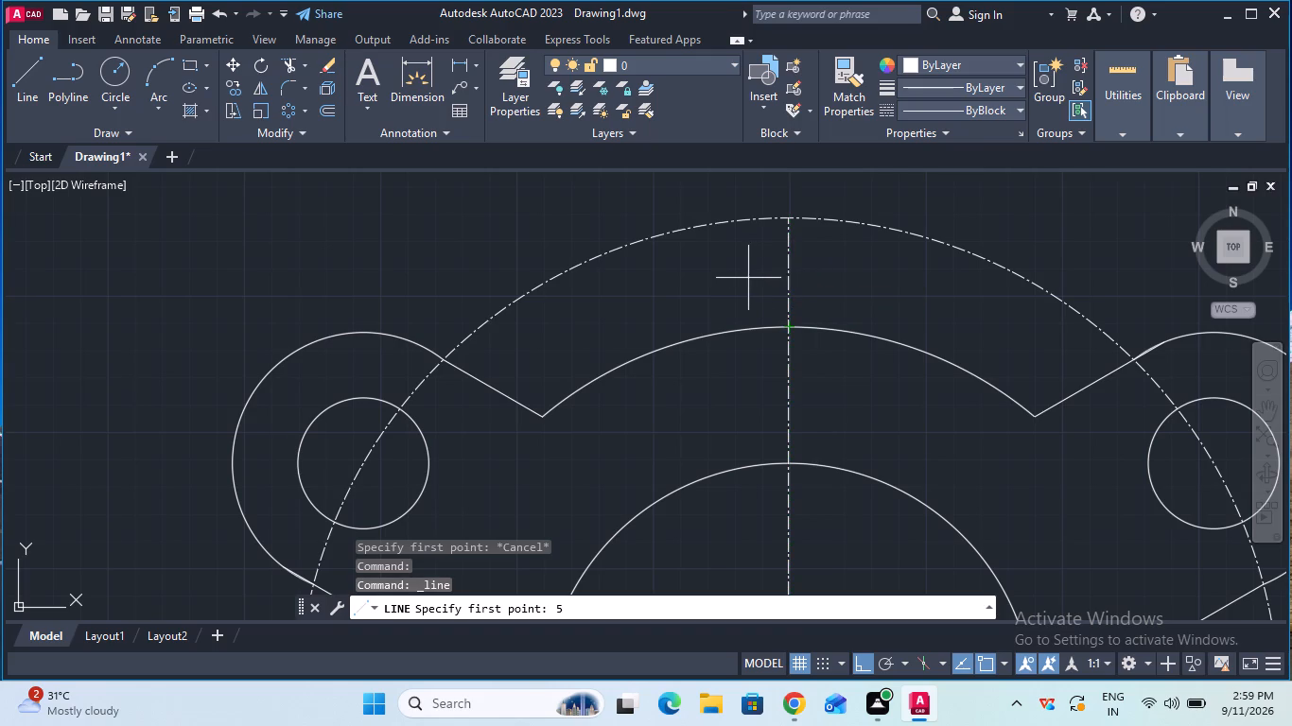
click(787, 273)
Draw a horizontal line 25 mm to the left from the vertical centre line, starting 5 mm below its top end.
click(21, 110)
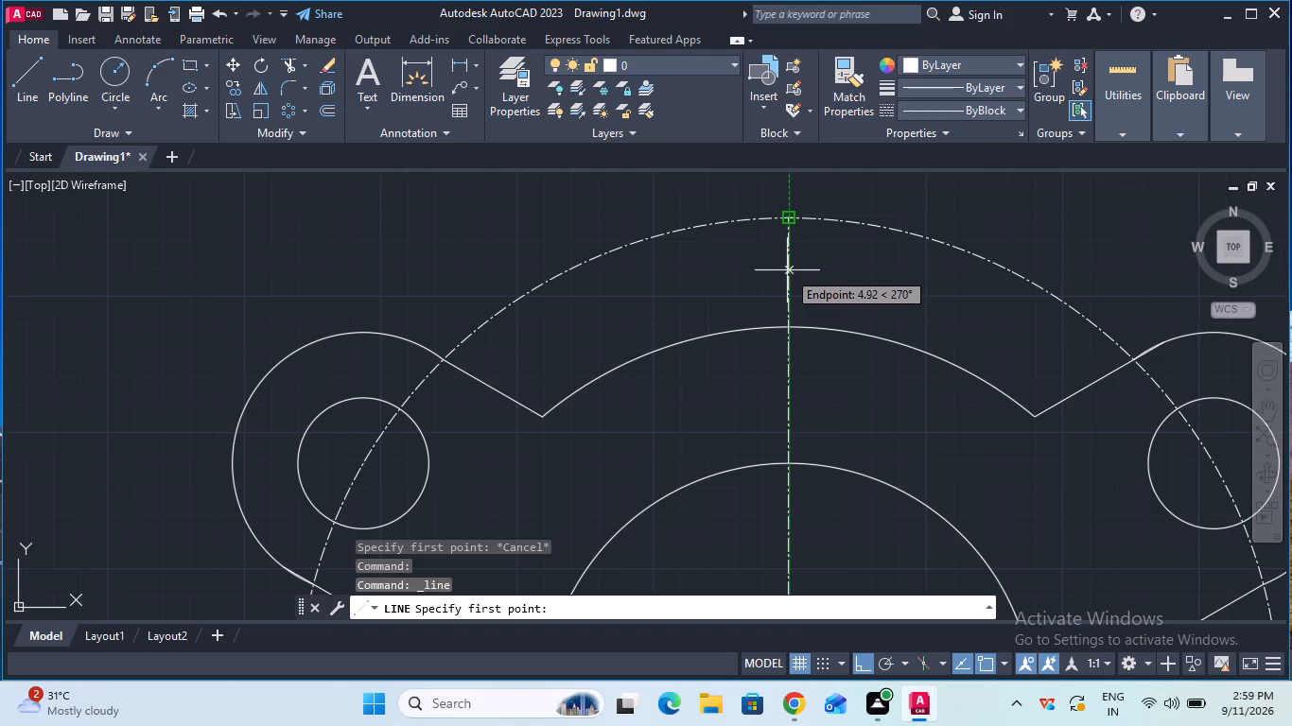
key(5)
key(Return)
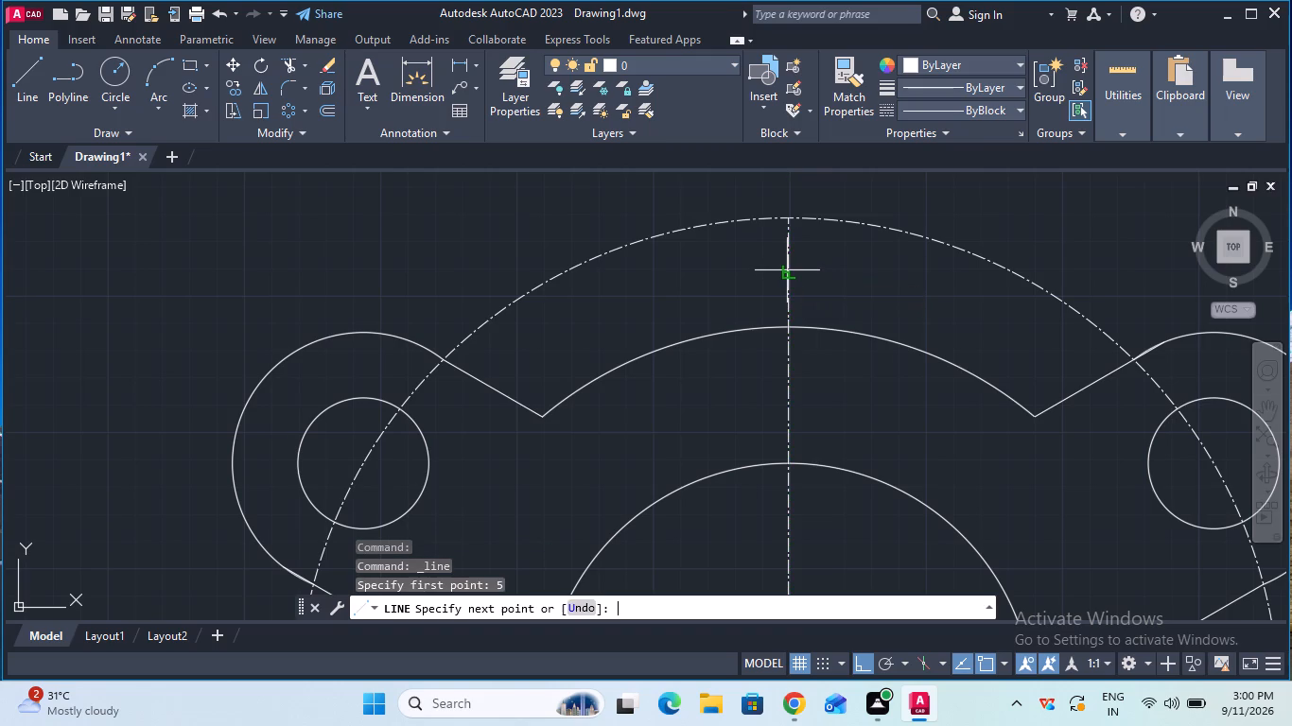
click(787, 273)
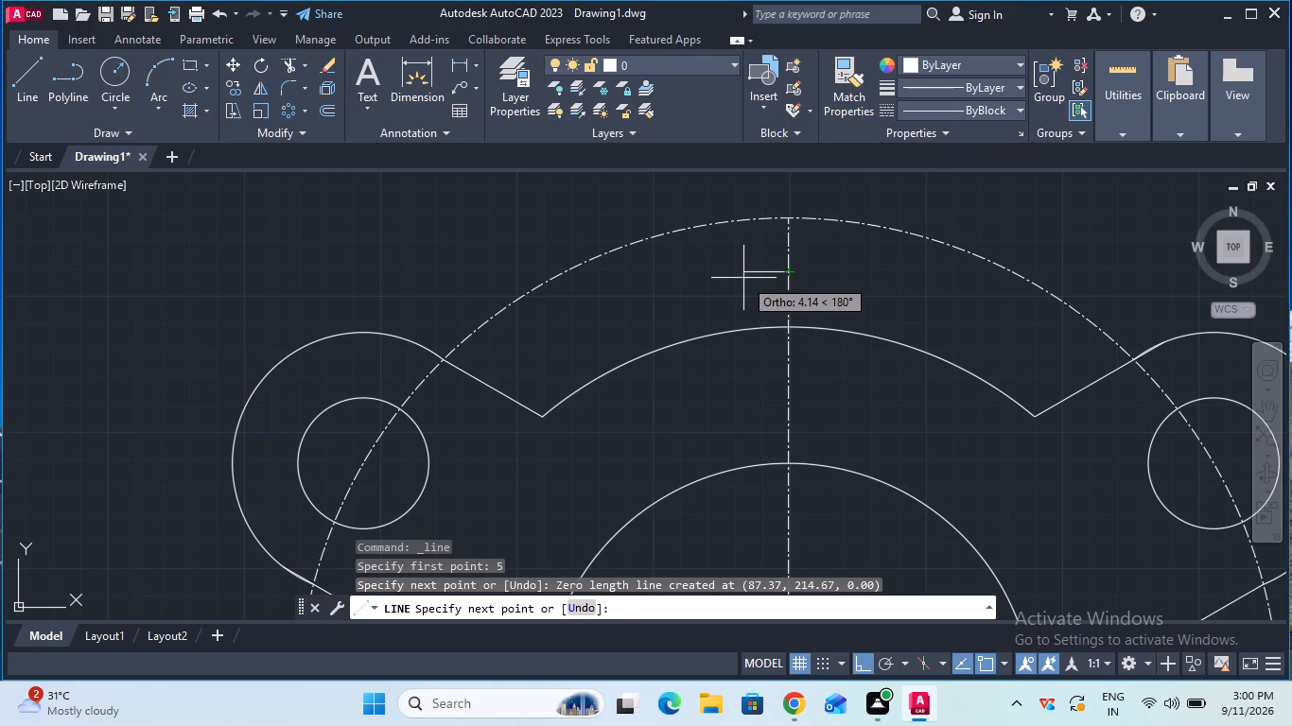
key(2)
key(5)
key(Return)
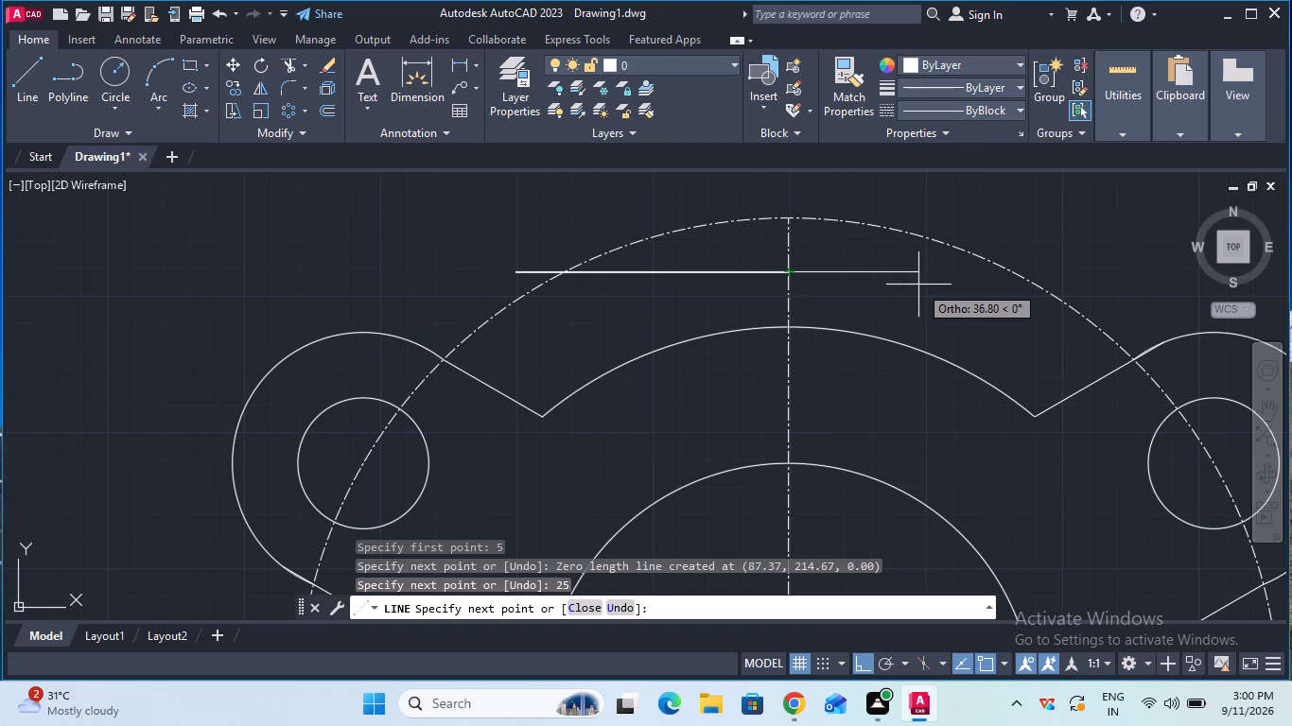
key(Escape)
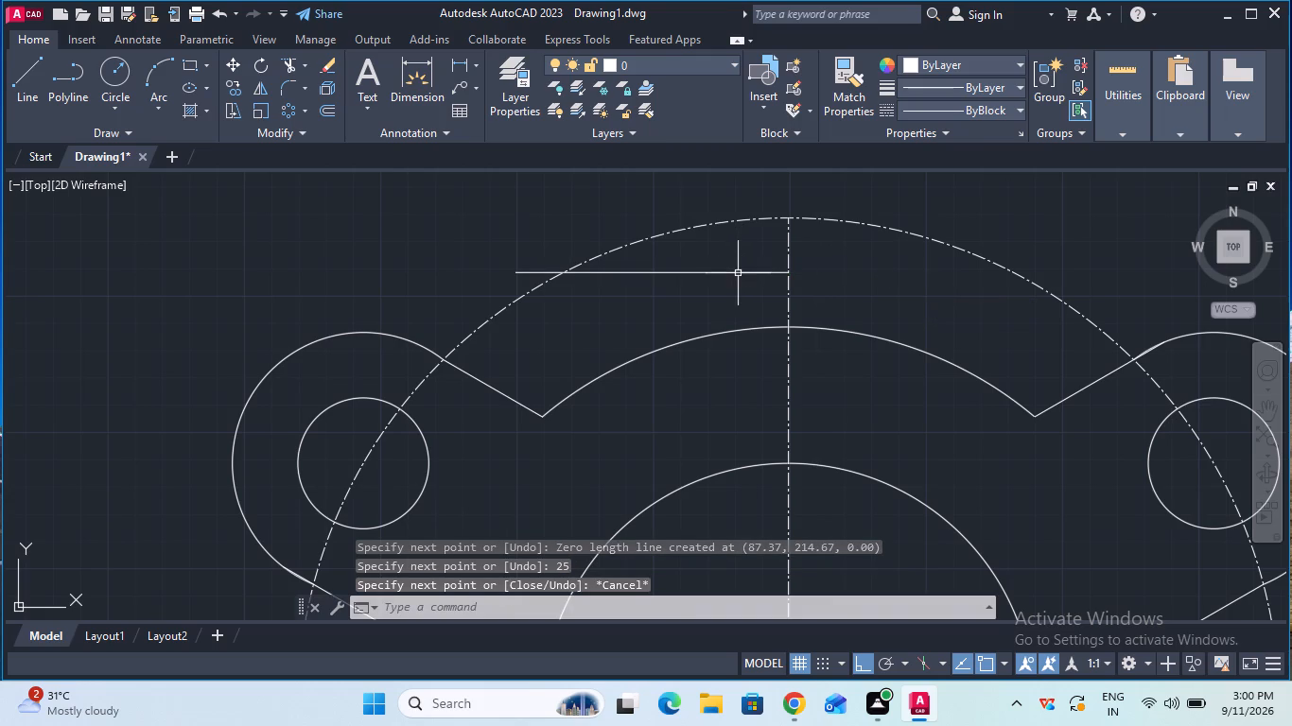
Draw a line 25 mm to the right from the horizontal line's centre-line end, continuing vertically down to just above the right lug's sloping side.
click(320, 62)
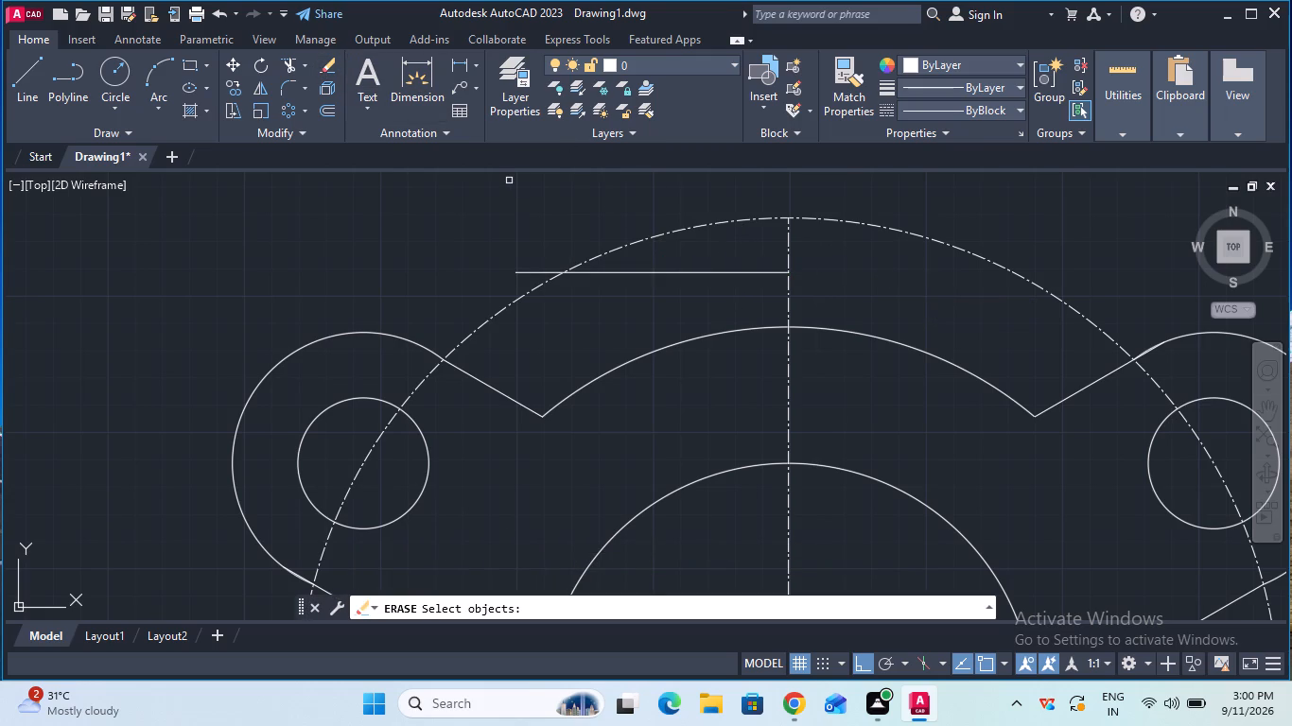
key(Escape)
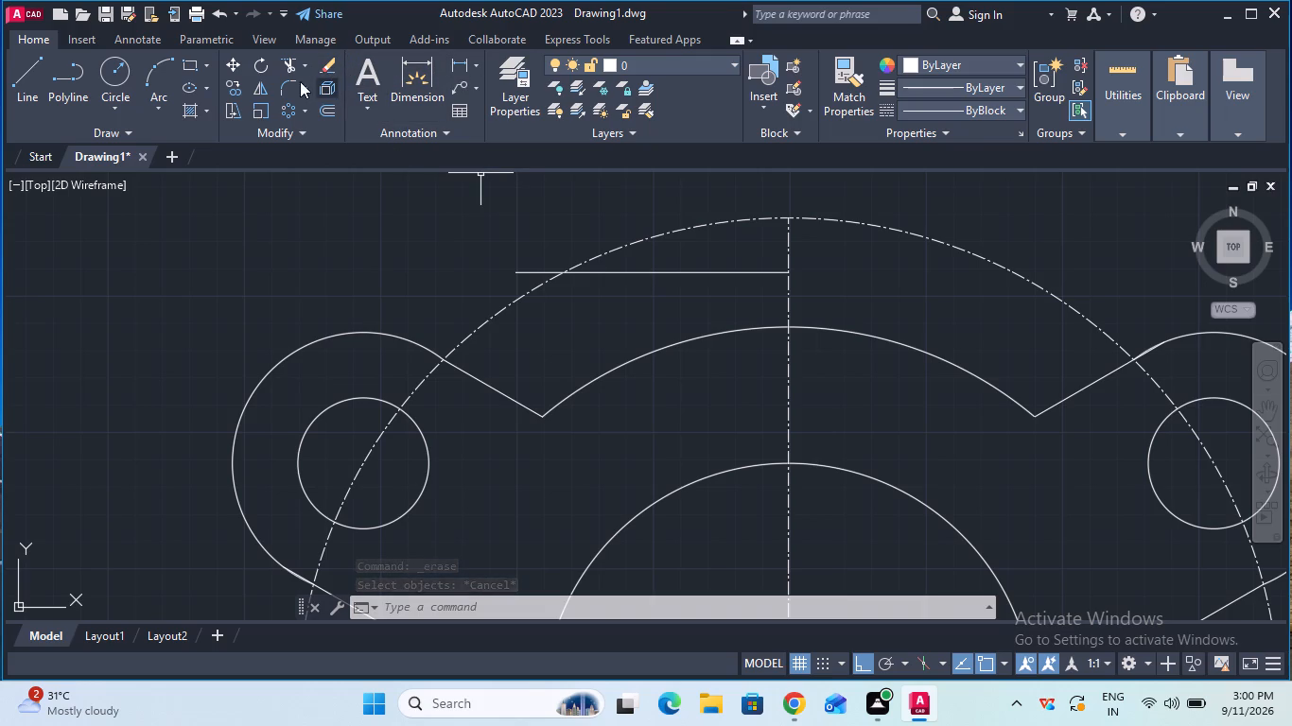
click(38, 76)
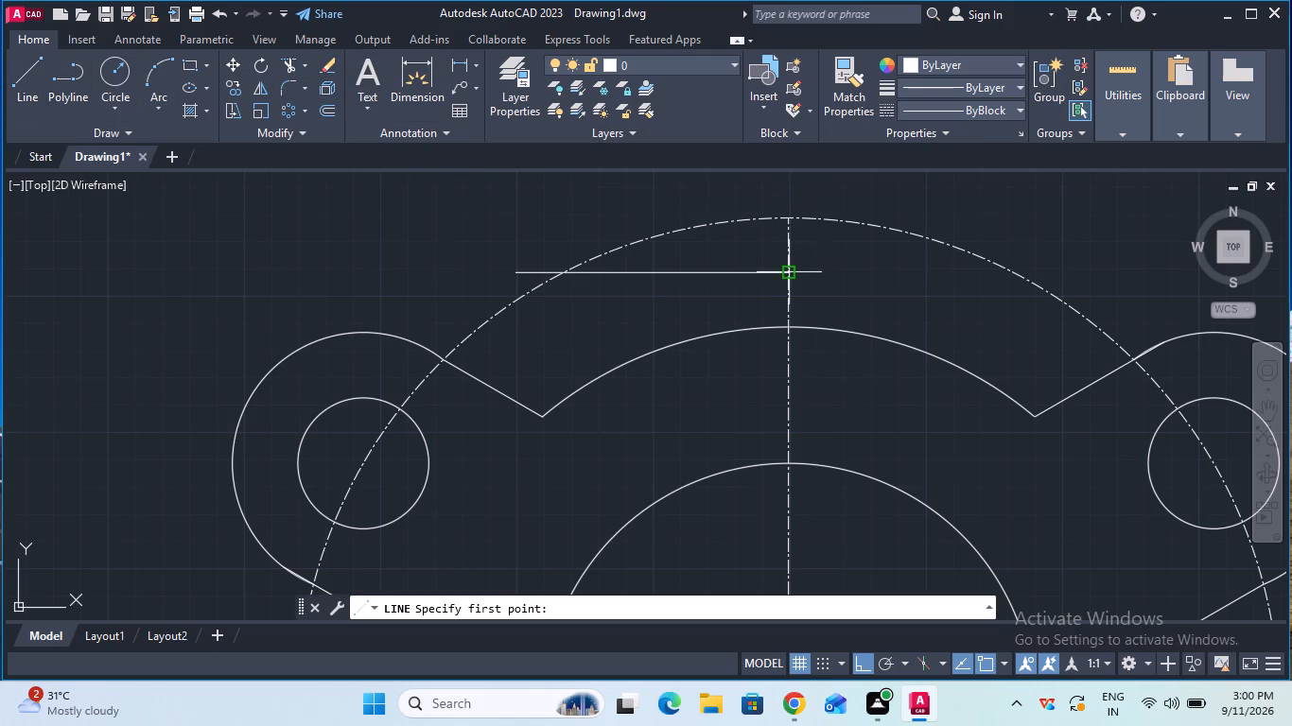
click(786, 268)
text(25)
key(Return)
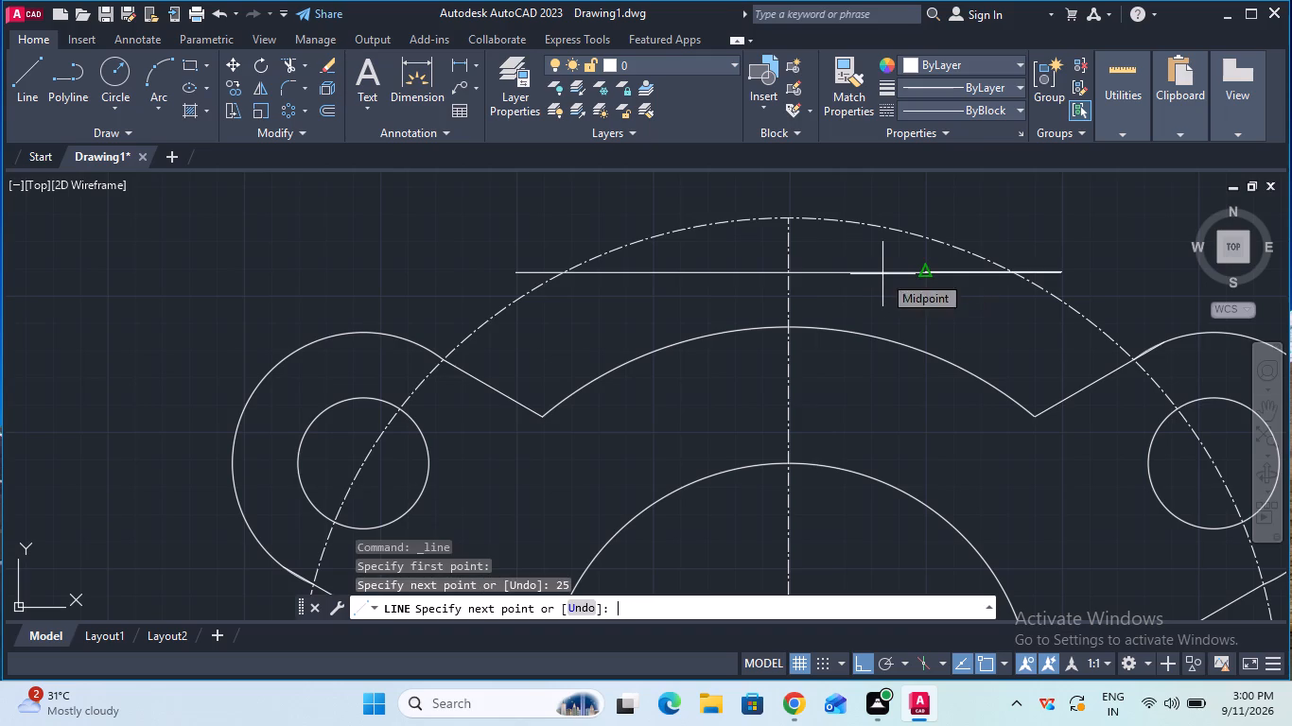
click(1046, 394)
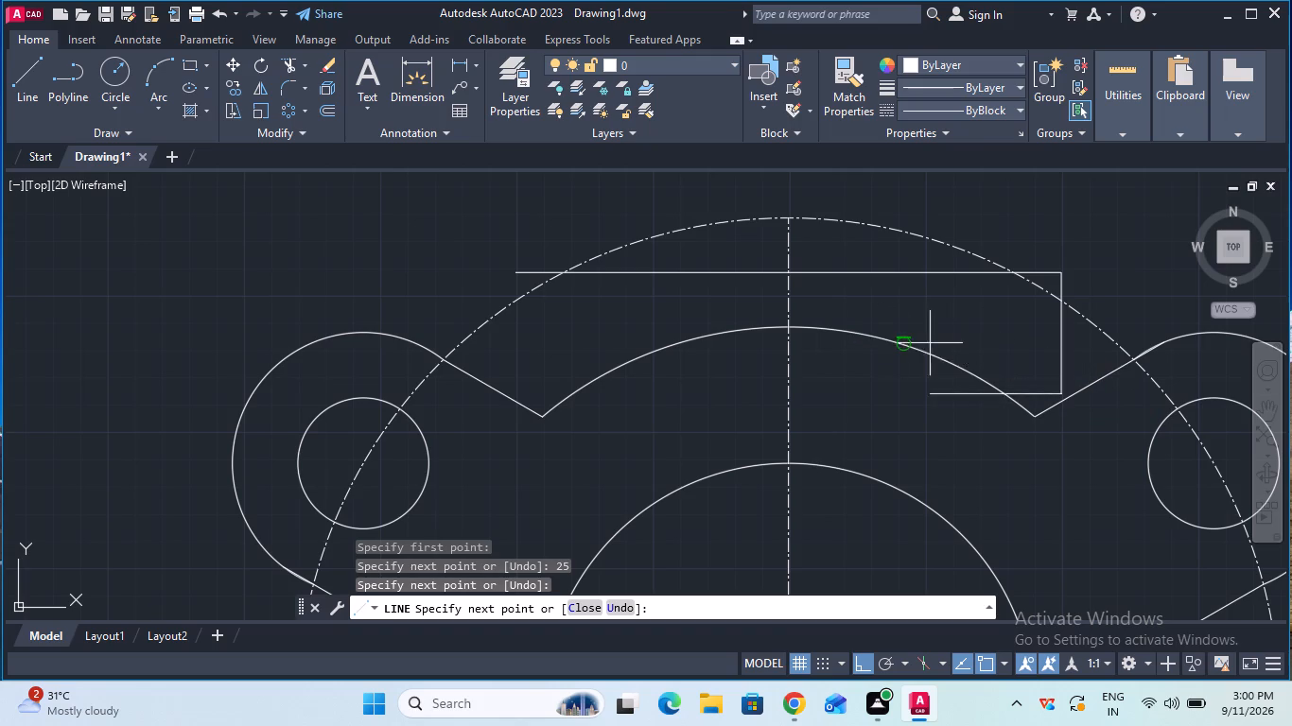
key(Escape)
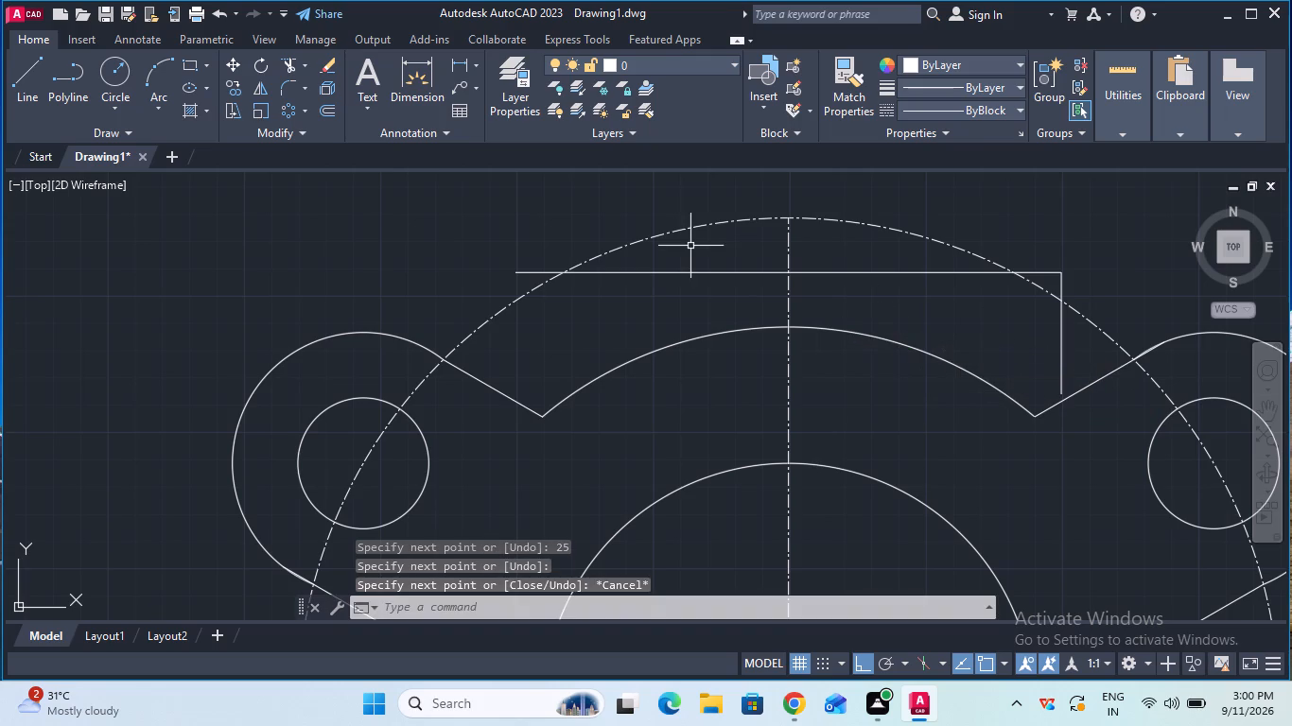
Draw a vertical line down from the horizontal line's left end, stopping short of the left lug's sloping side.
click(24, 74)
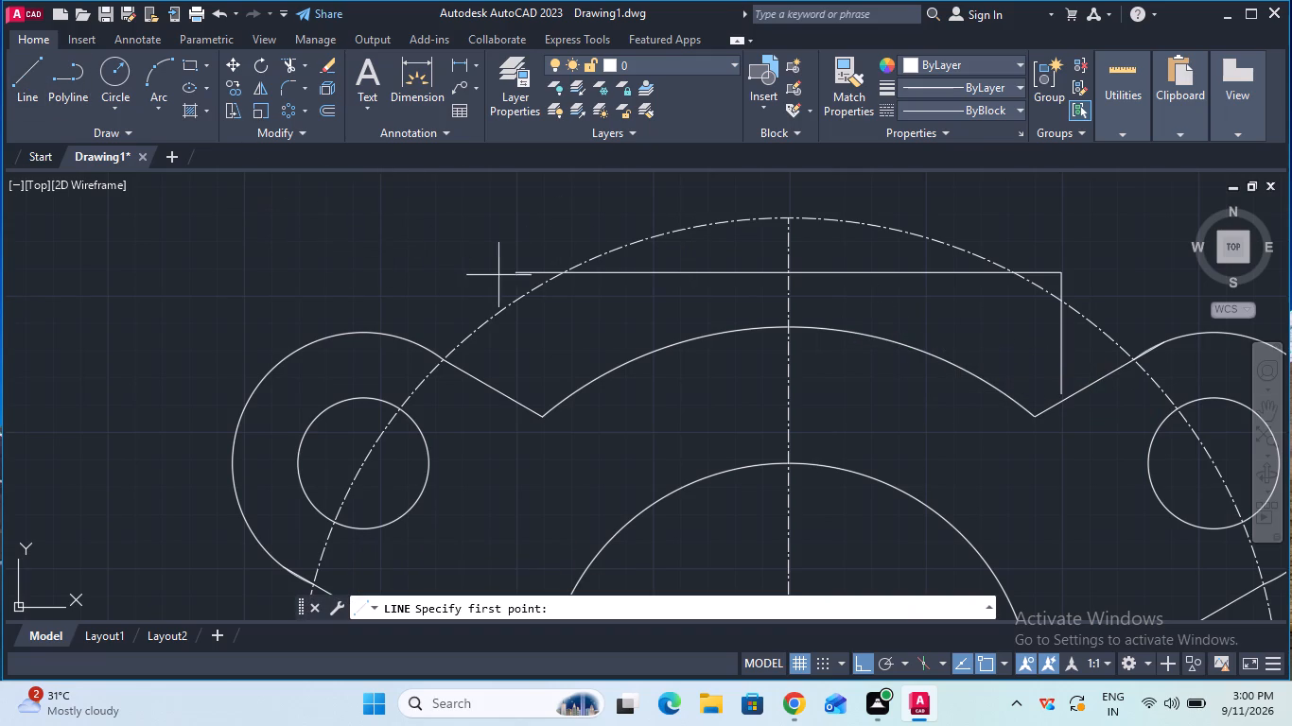
click(517, 275)
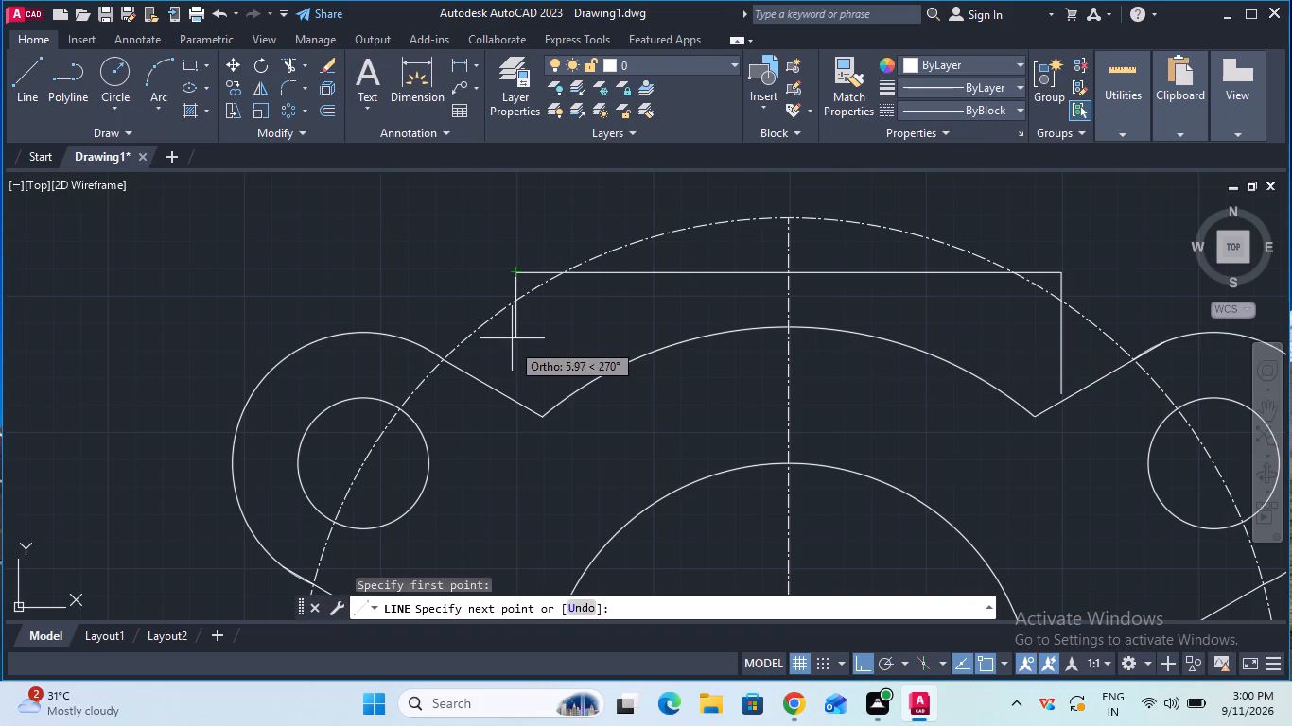
click(510, 367)
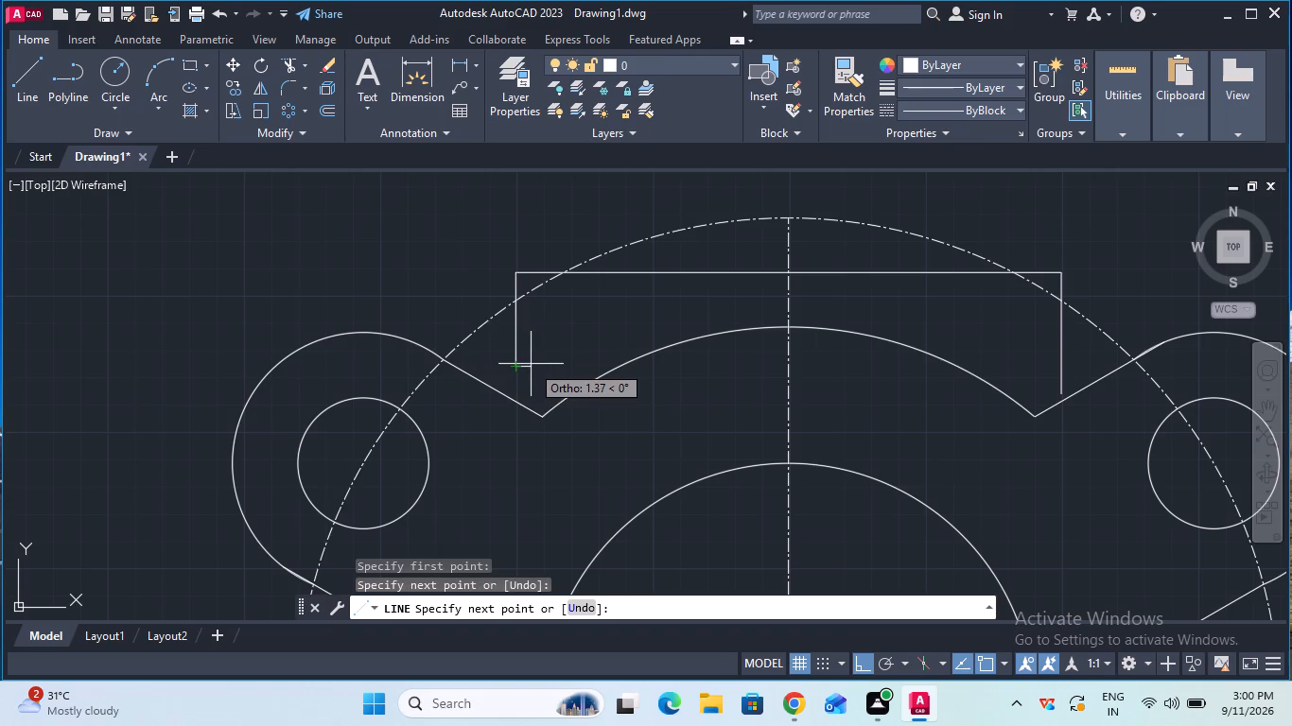
key(Escape)
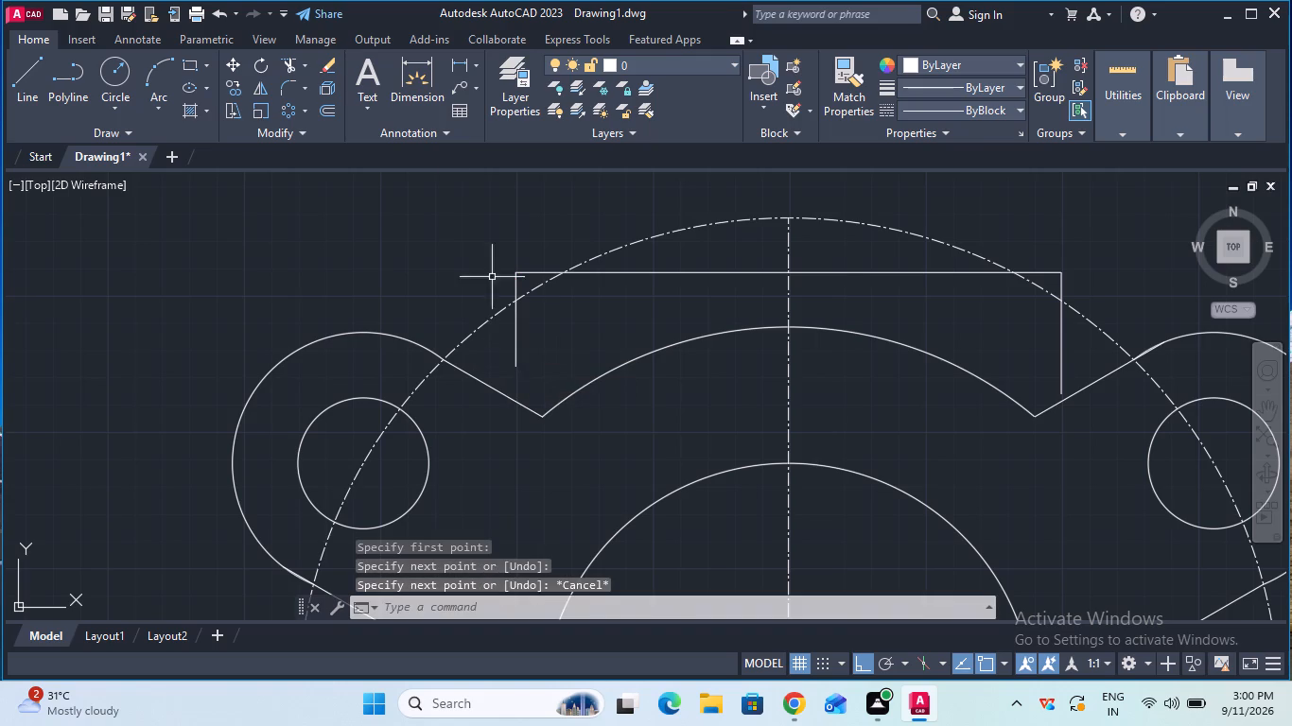
Extend the left and right vertical lines down to the sloping sides of the two upper lugs.
click(307, 64)
click(313, 130)
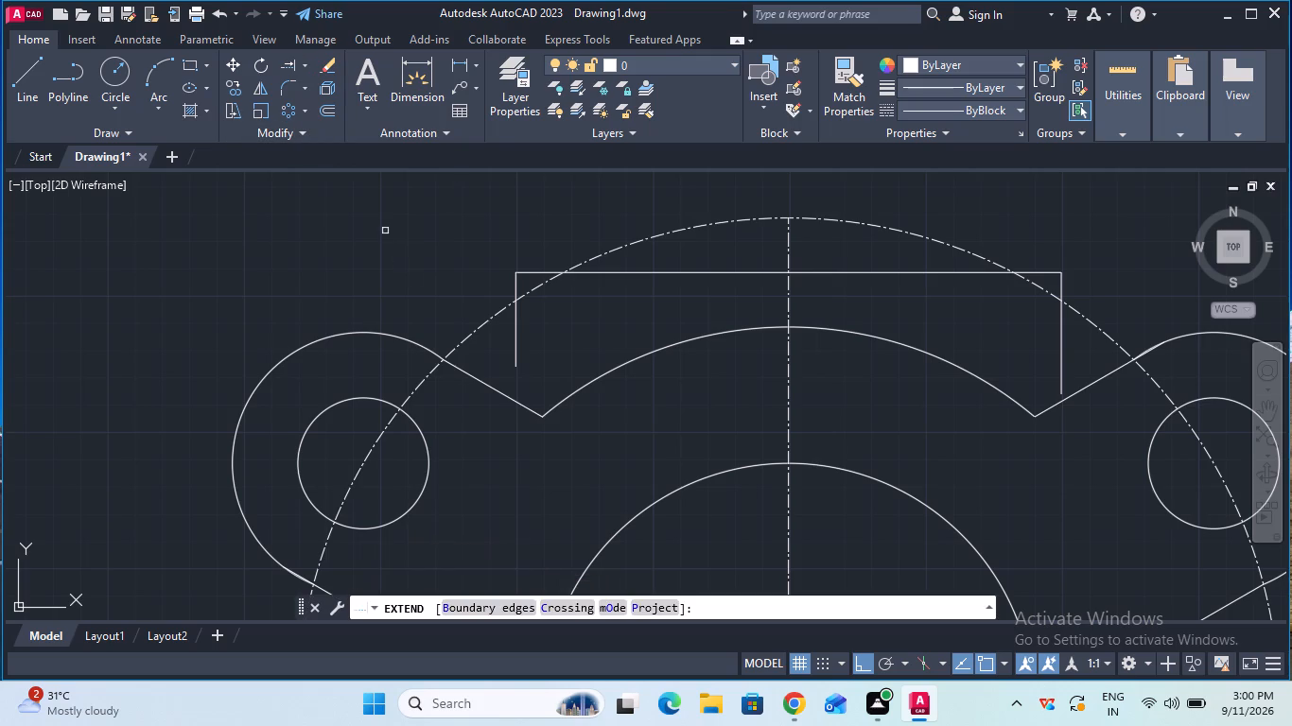
click(517, 337)
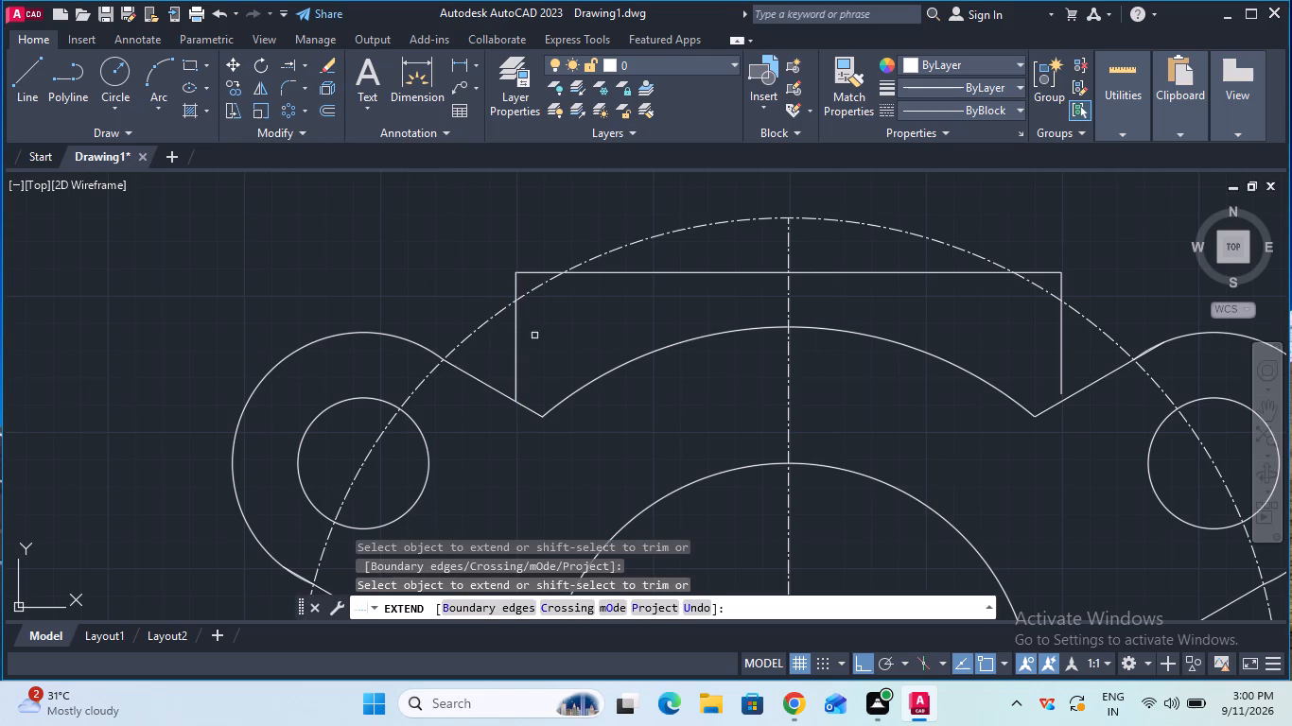
click(1063, 351)
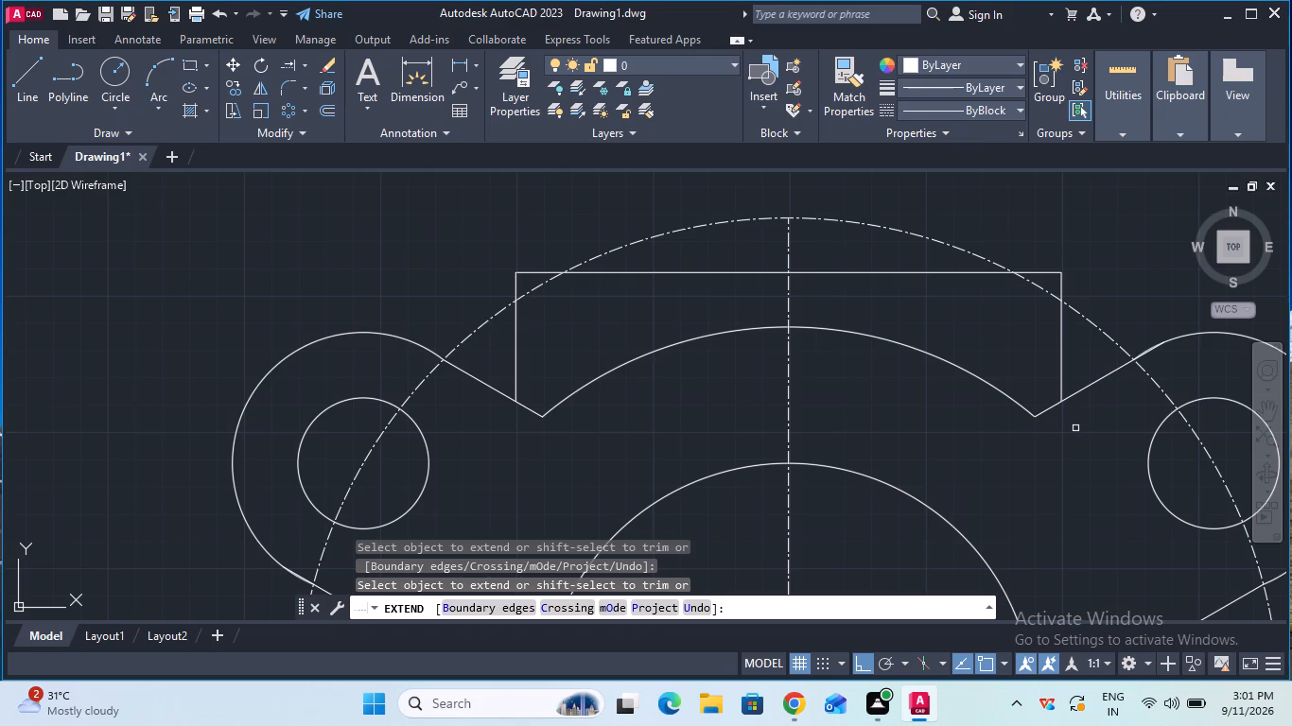
key(Escape)
Add a horizontal linear dimension between the two upper corners of the new outline, placed above the part.
ctrl+scroll(1075, 428, down, 4)
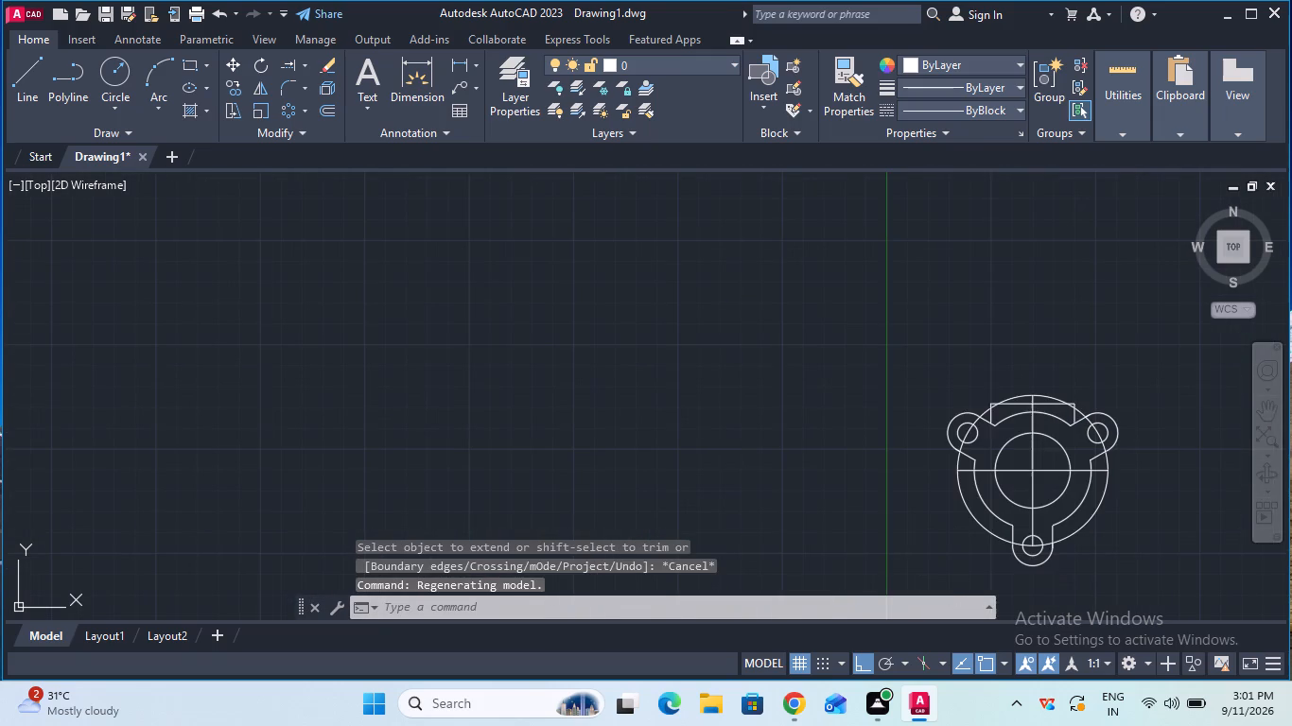
click(1255, 415)
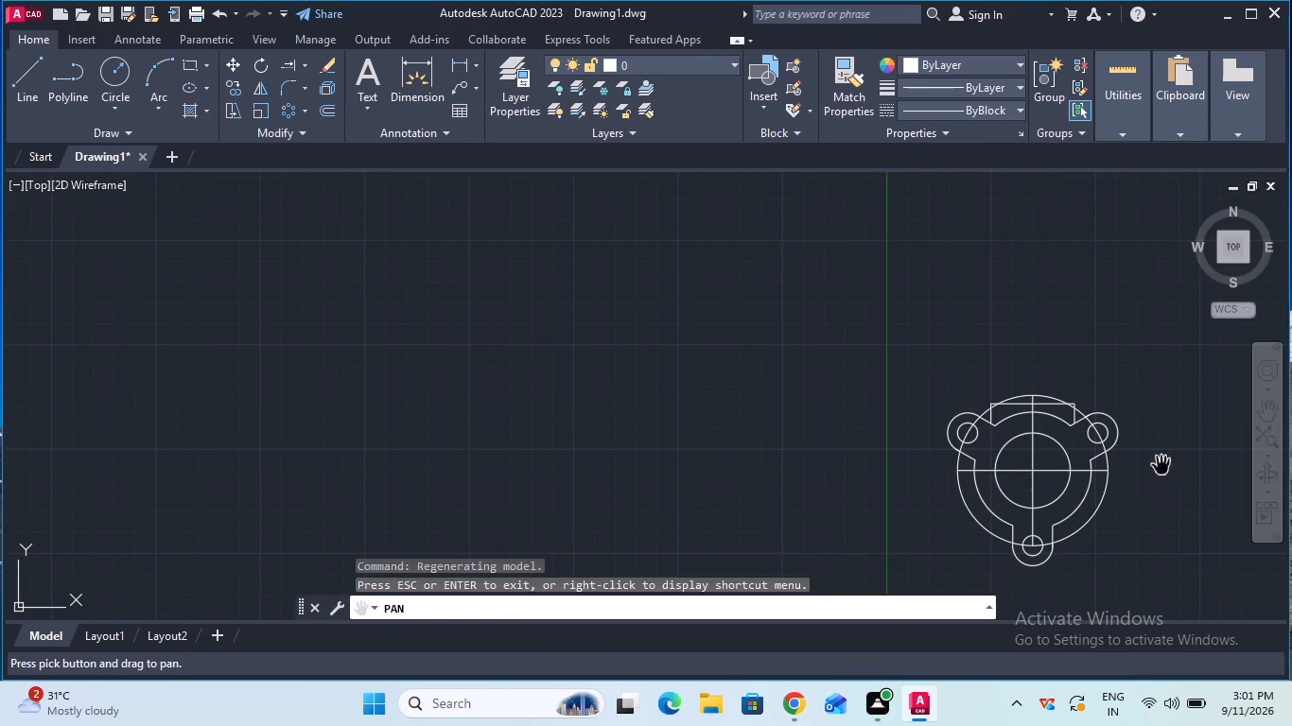
drag(1131, 490, 1045, 418)
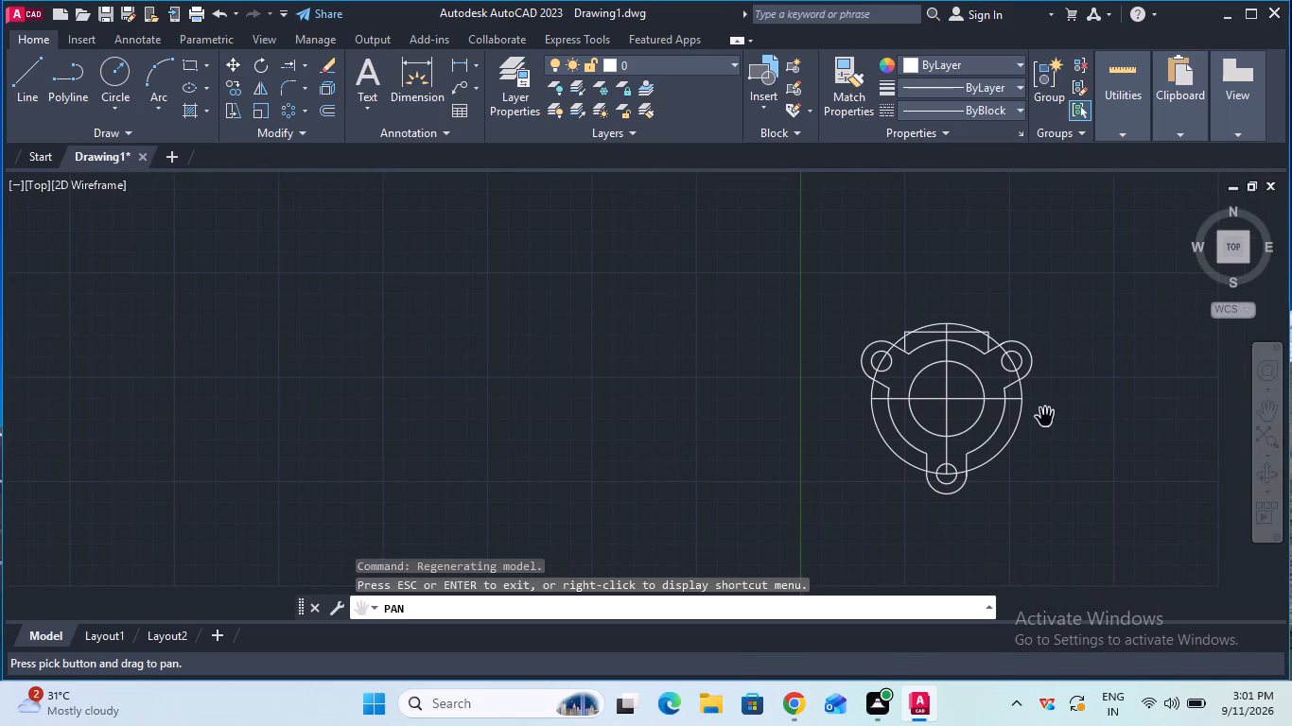
key(Escape)
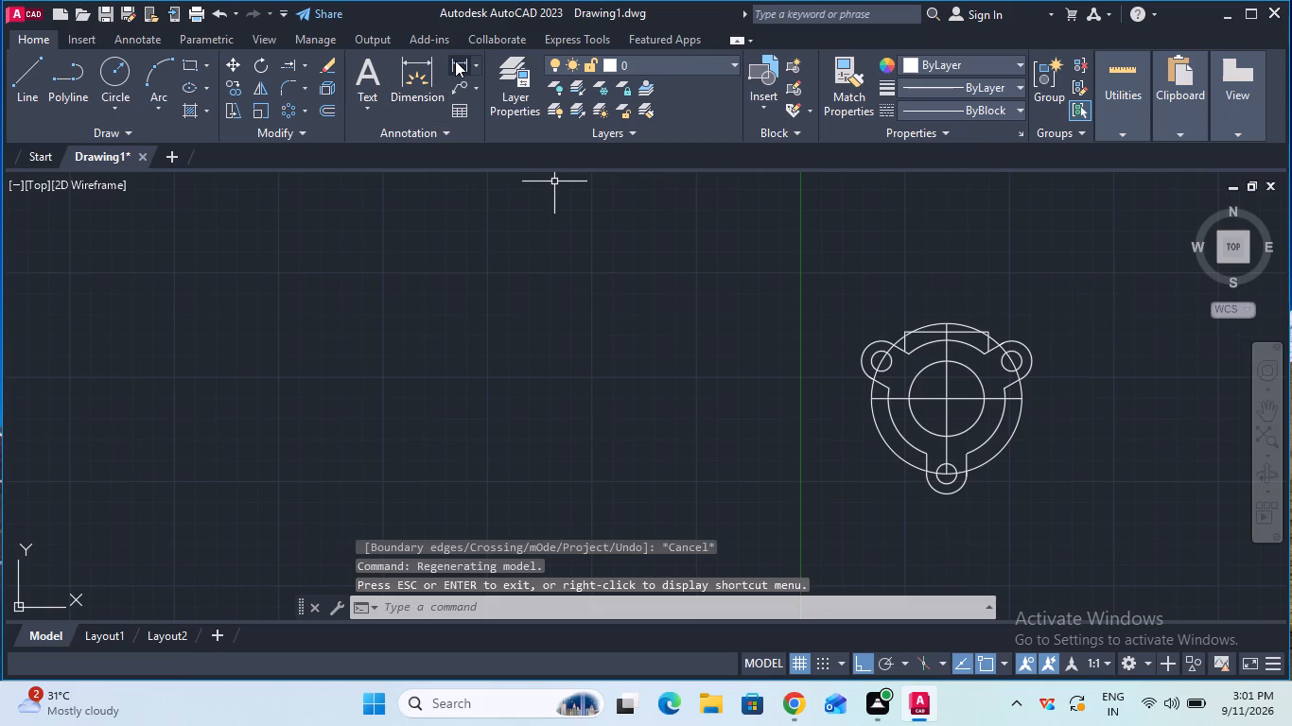
click(455, 56)
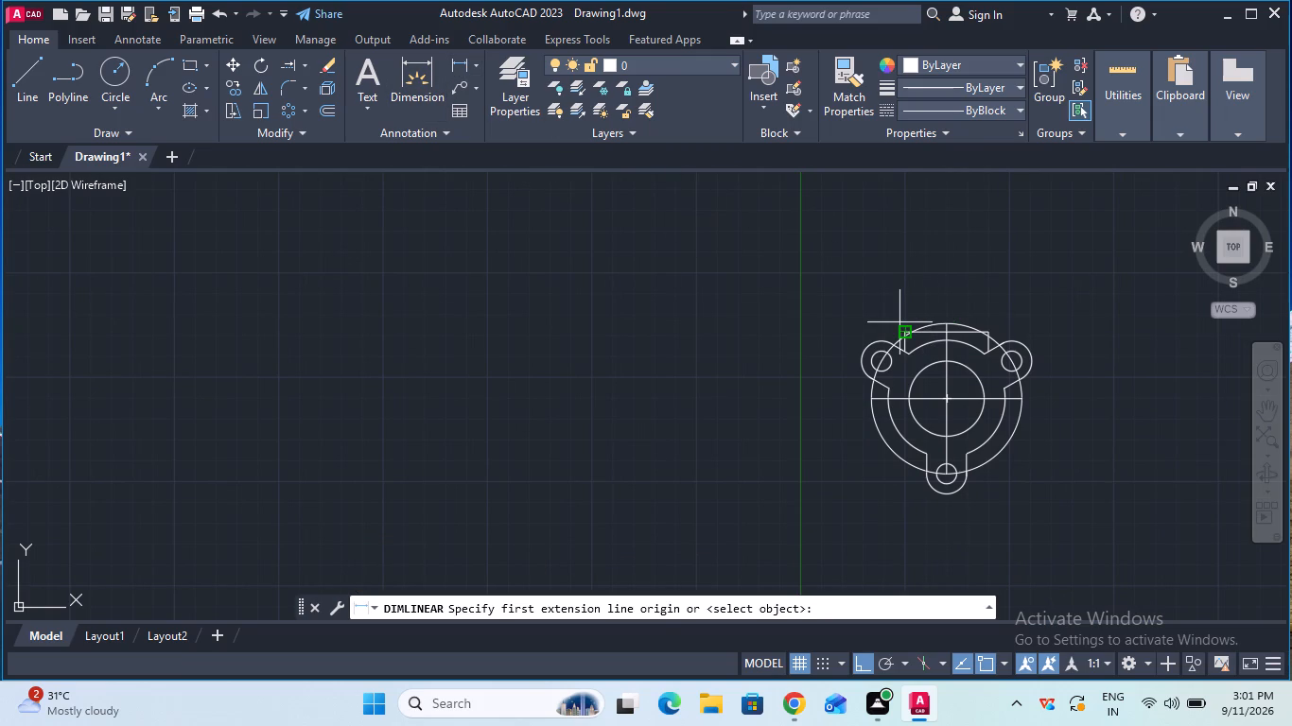
click(905, 329)
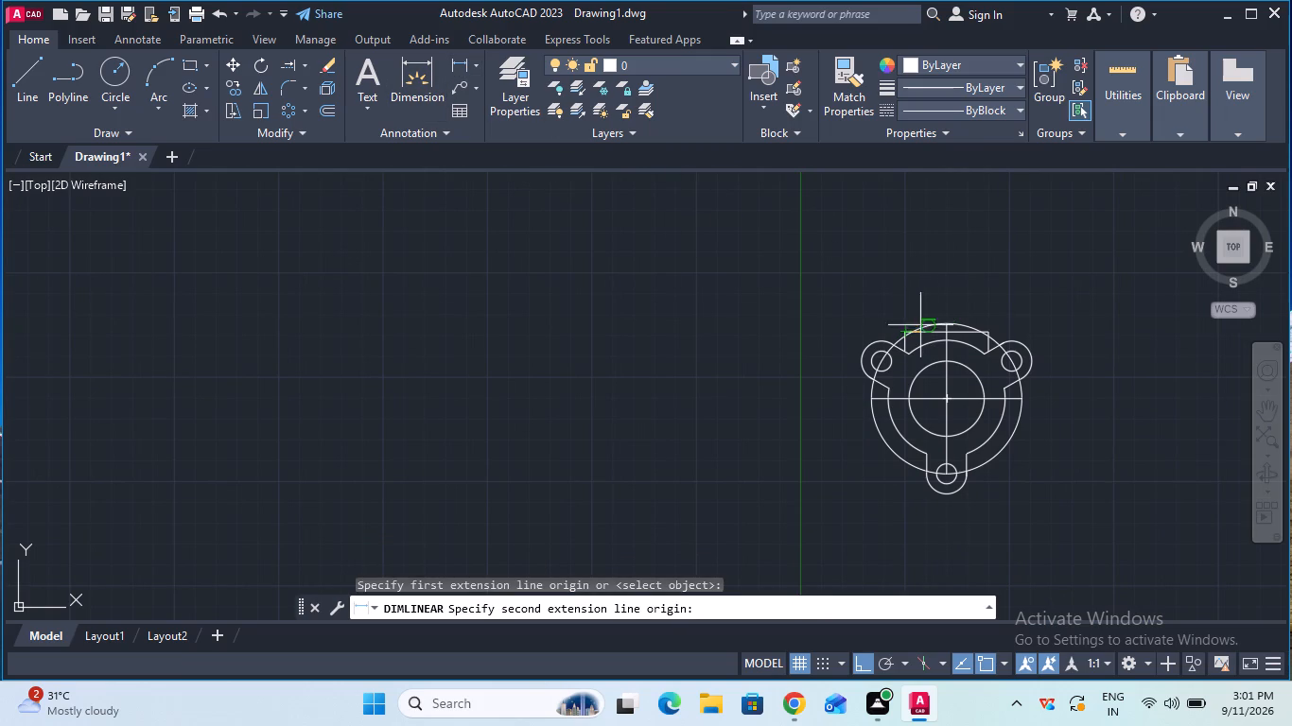
click(986, 331)
click(986, 301)
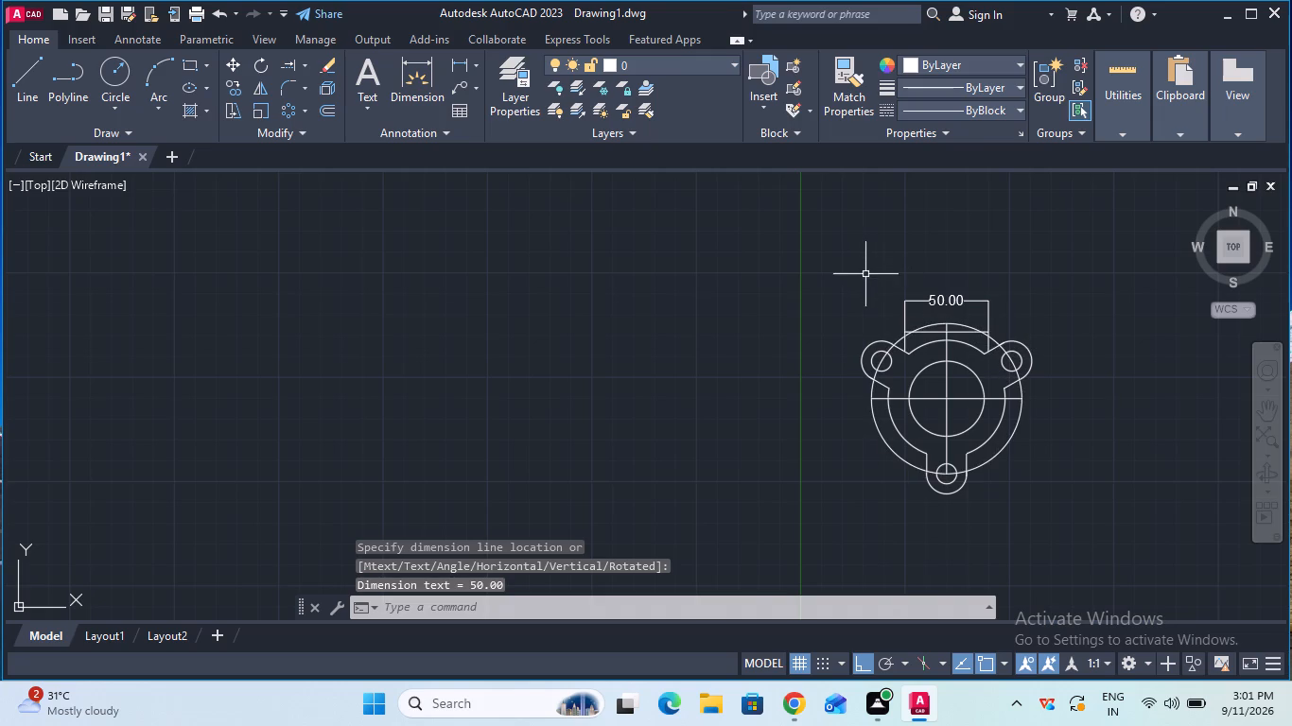
Delete the horizontal 50 mm dimension above the part.
click(952, 296)
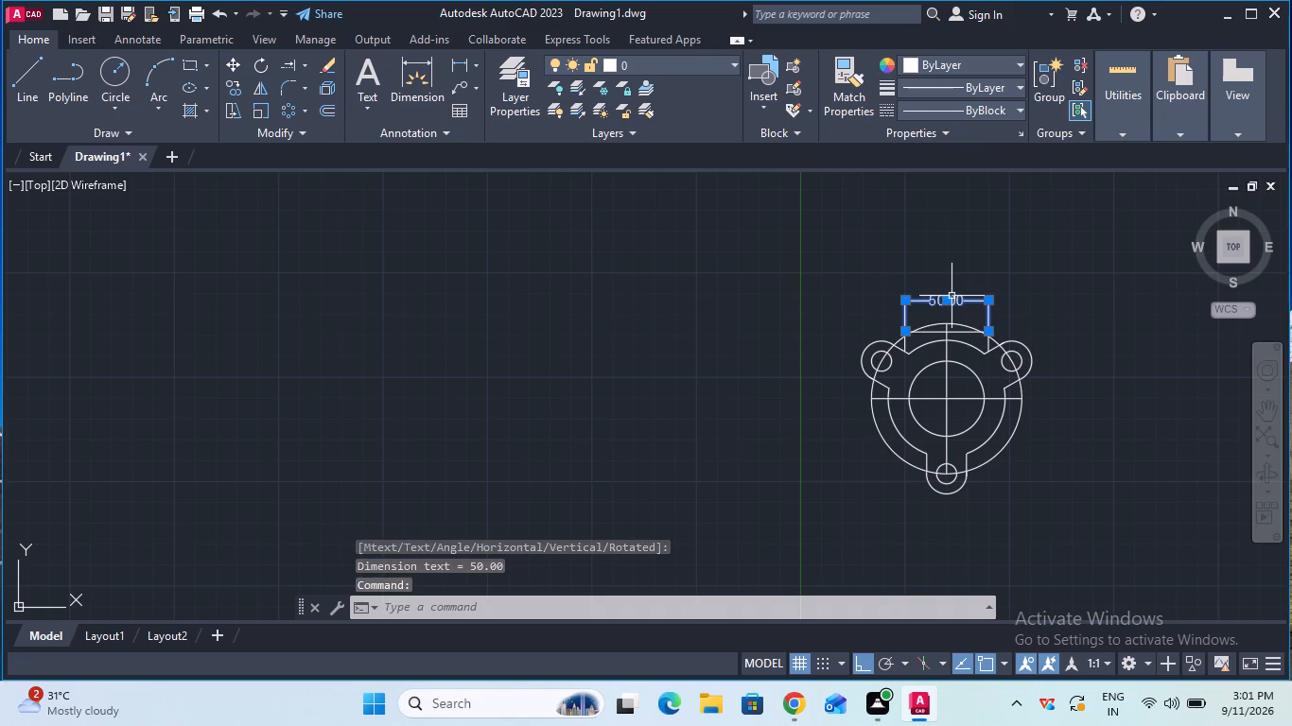
key(Delete)
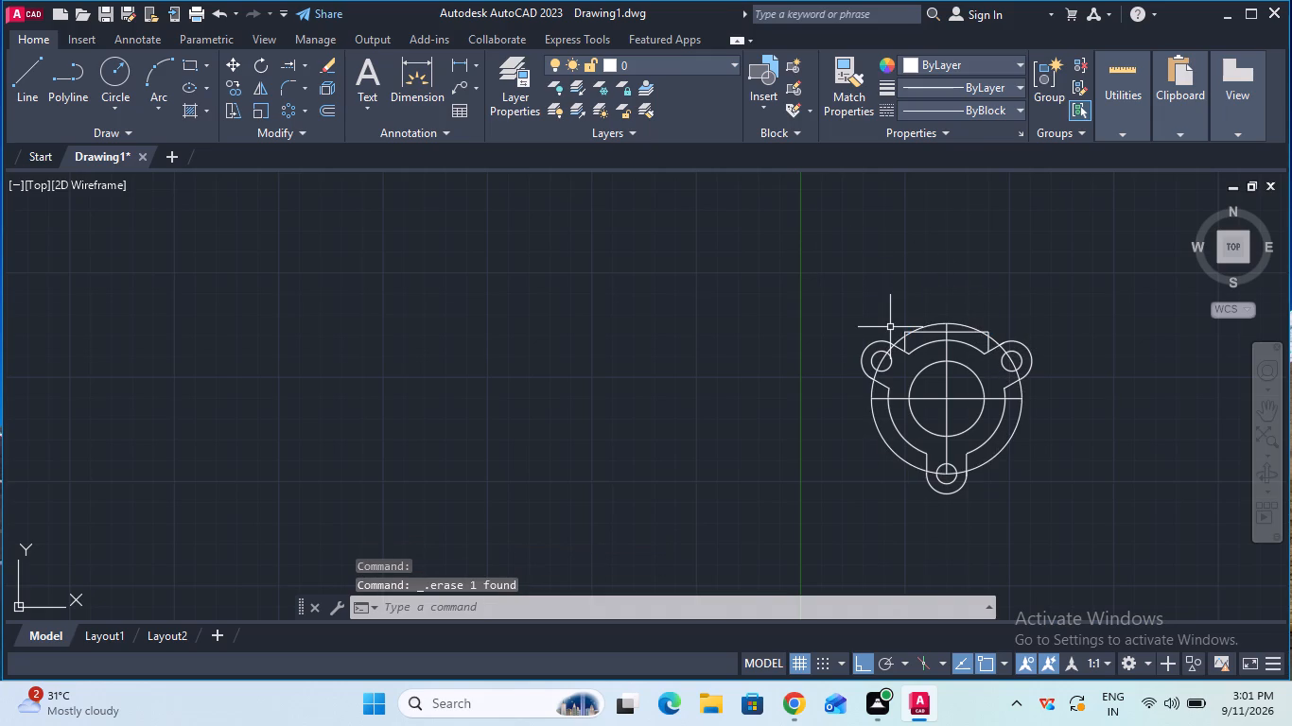
Select the entire part outline with its circles and centre lines and join the connected segments into polylines.
click(838, 286)
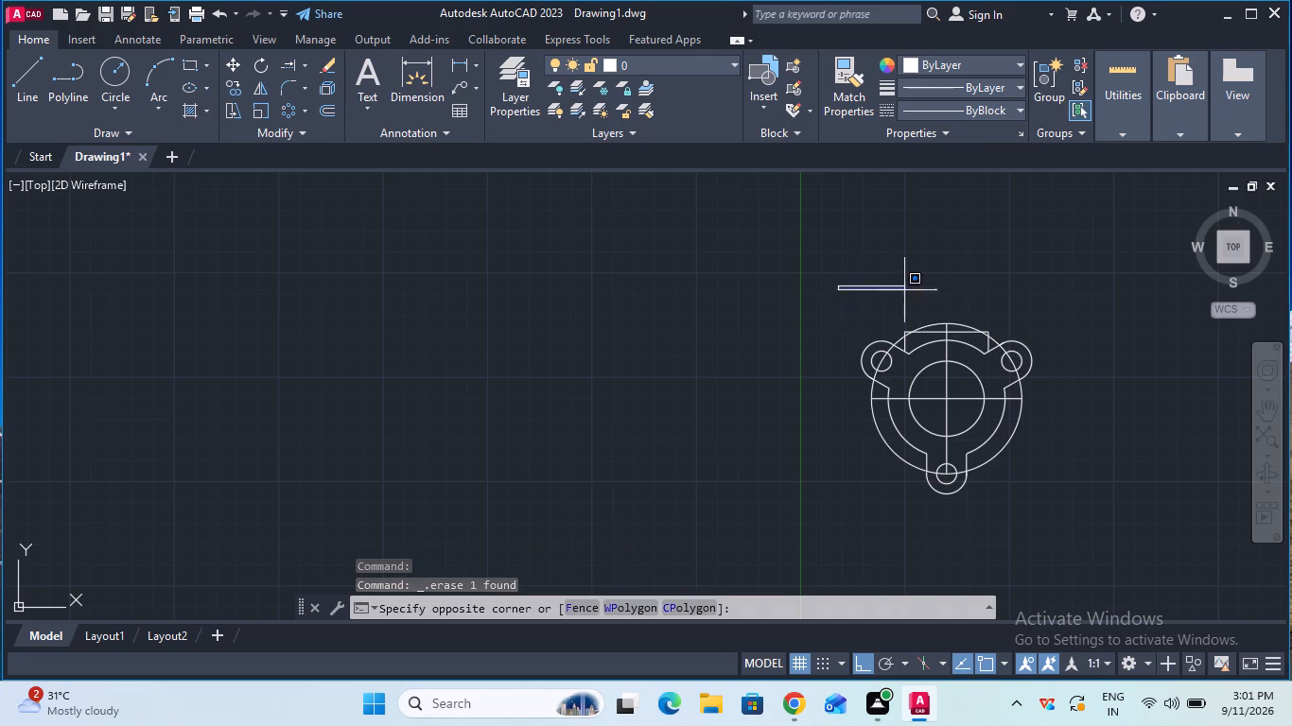
click(1071, 529)
text(join)
key(Return)
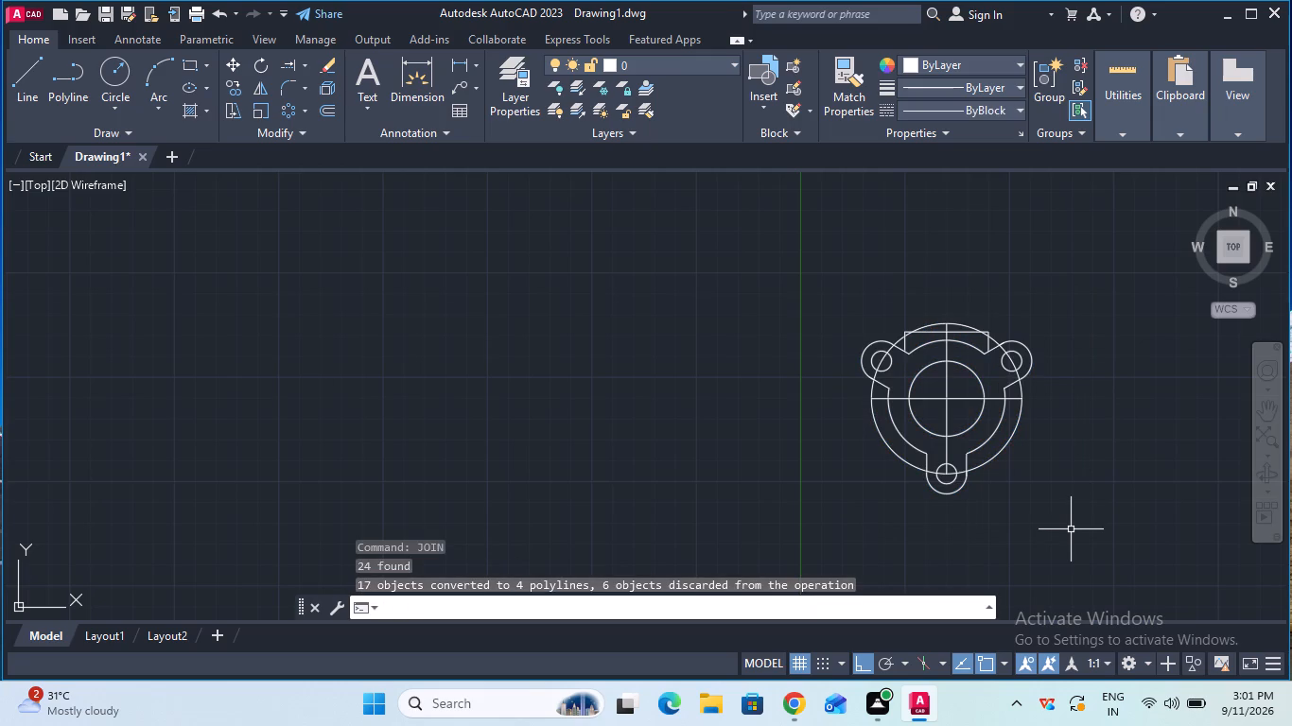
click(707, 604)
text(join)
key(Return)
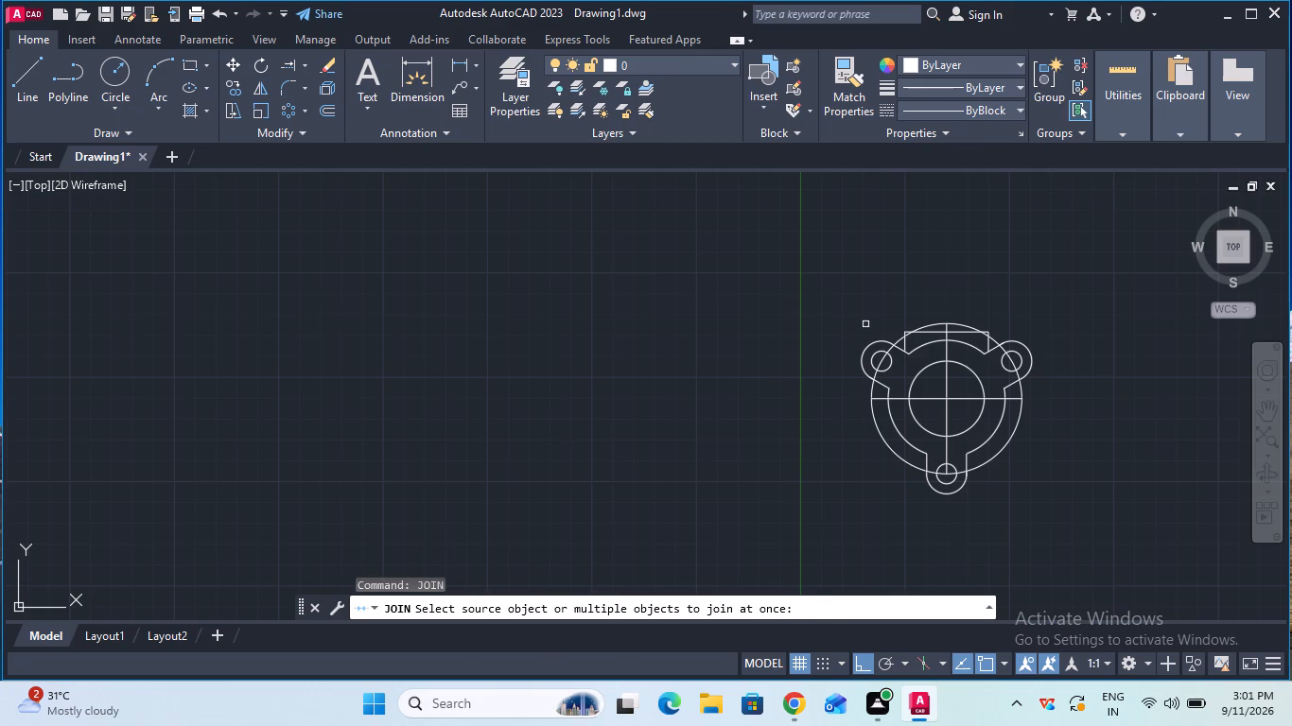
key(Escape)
Select the whole part again and run Join on all of its objects.
click(838, 298)
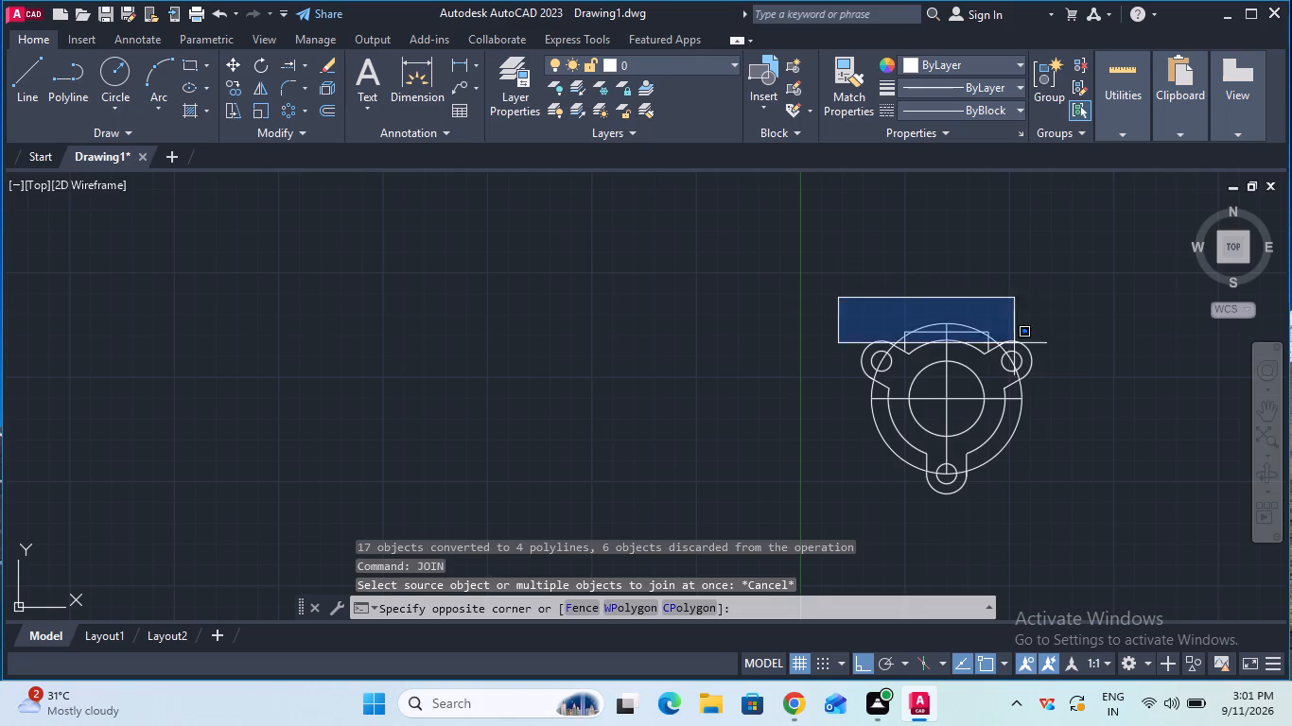
click(1061, 545)
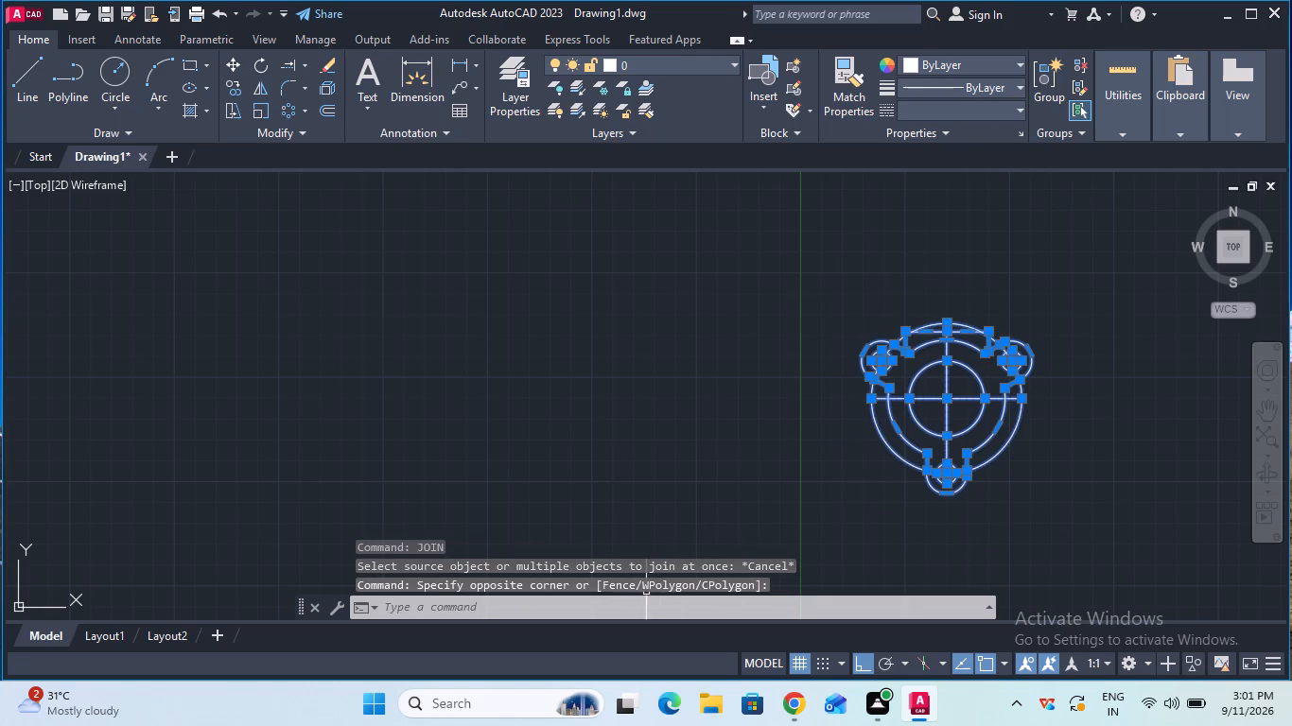
click(641, 606)
text(jo)
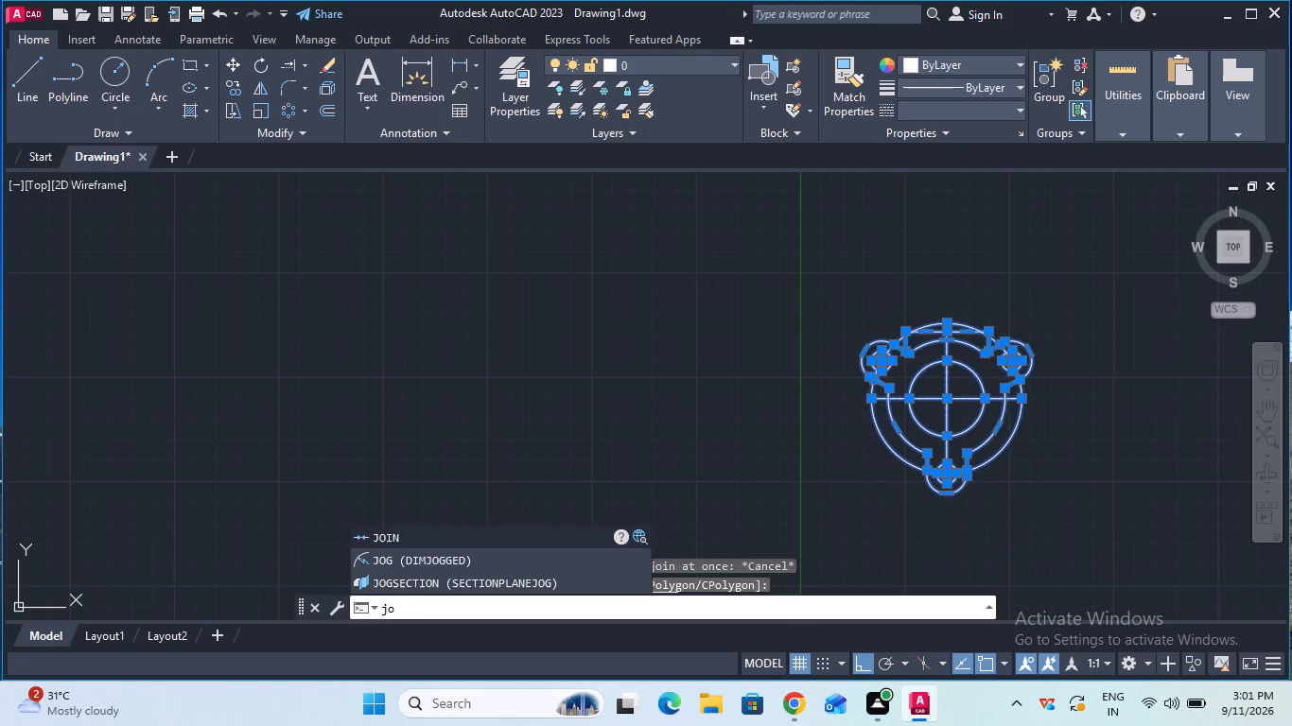
text(in)
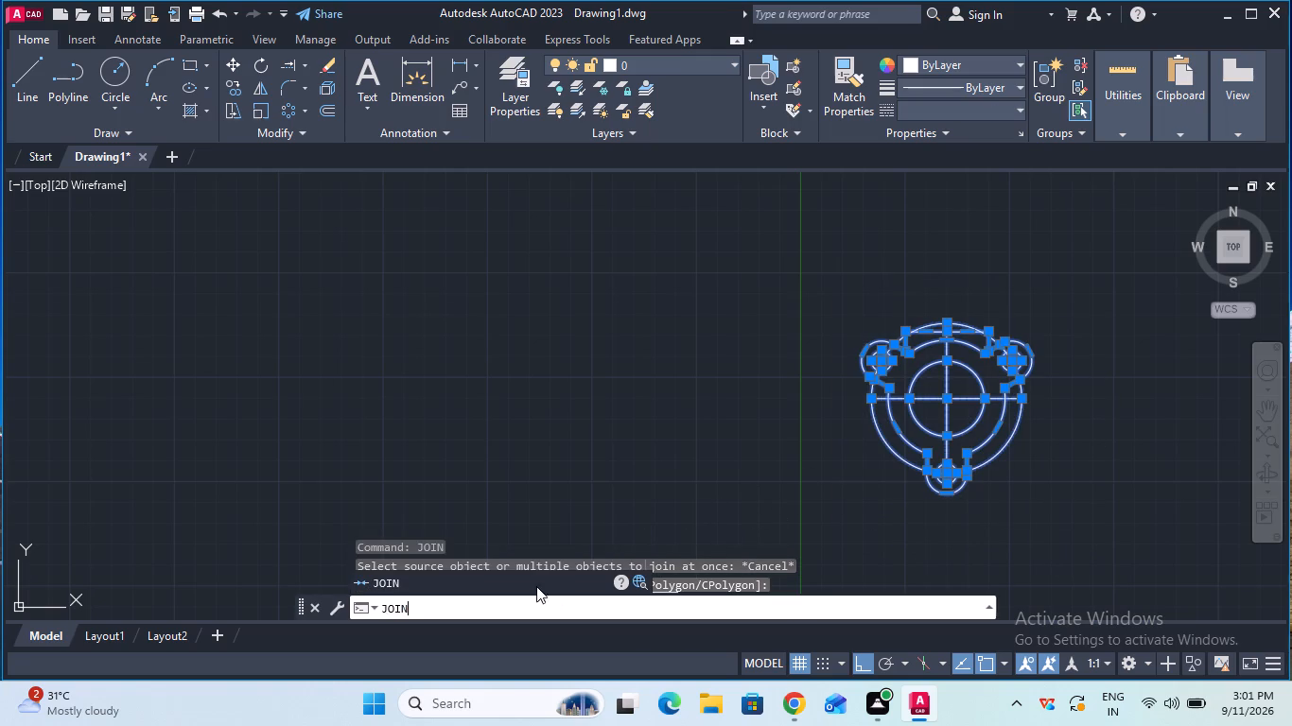
click(518, 587)
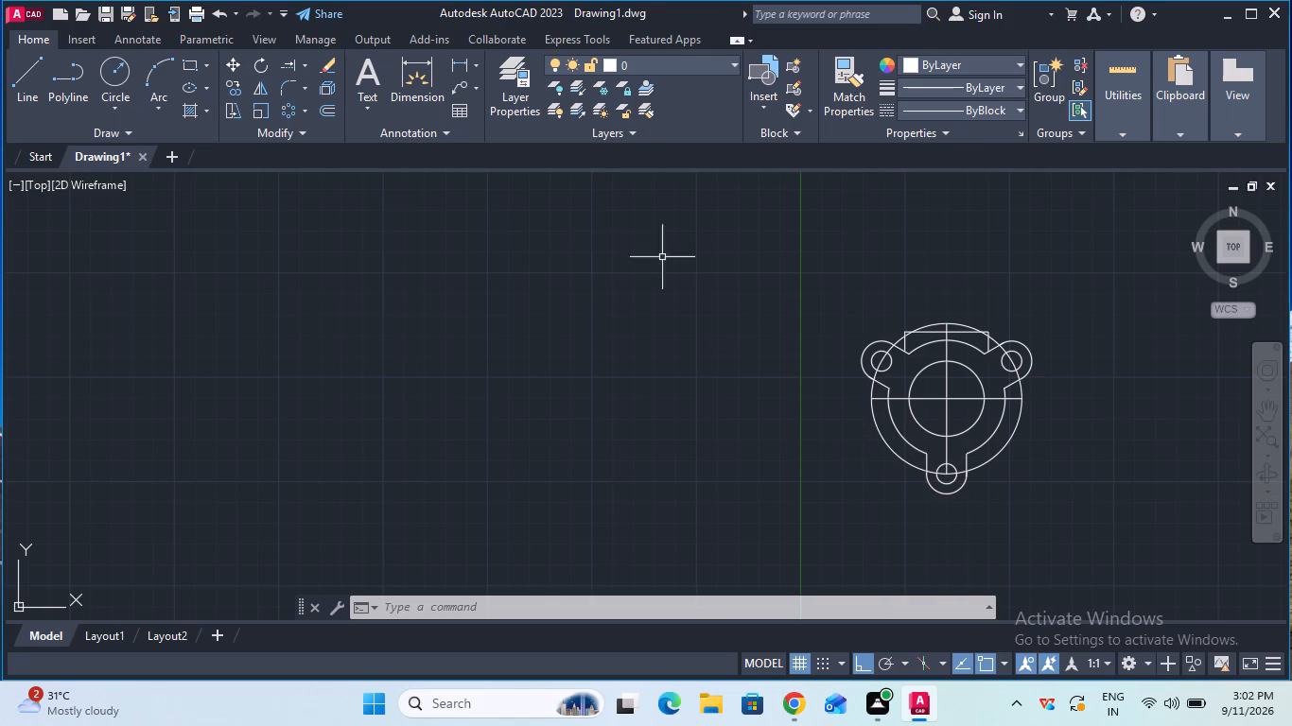
Add a horizontal linear dimension between the two upper corners of the outline, placed above the part.
click(453, 59)
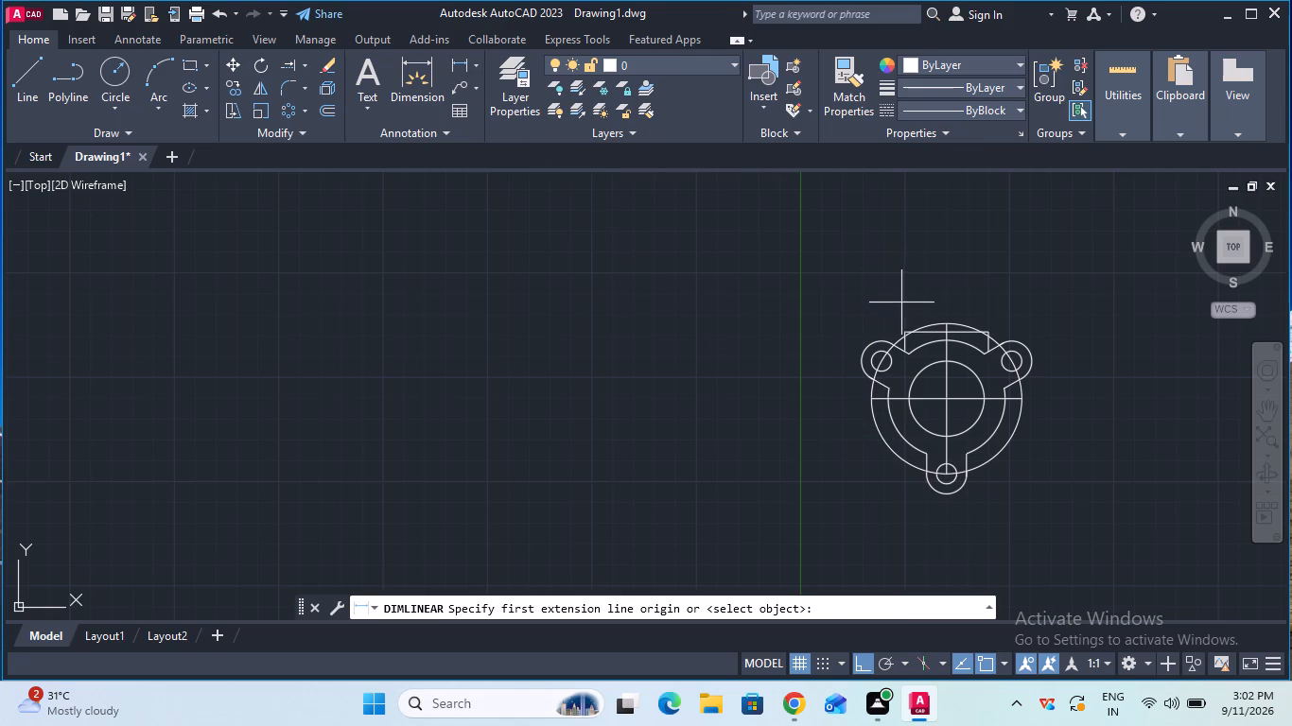
click(905, 328)
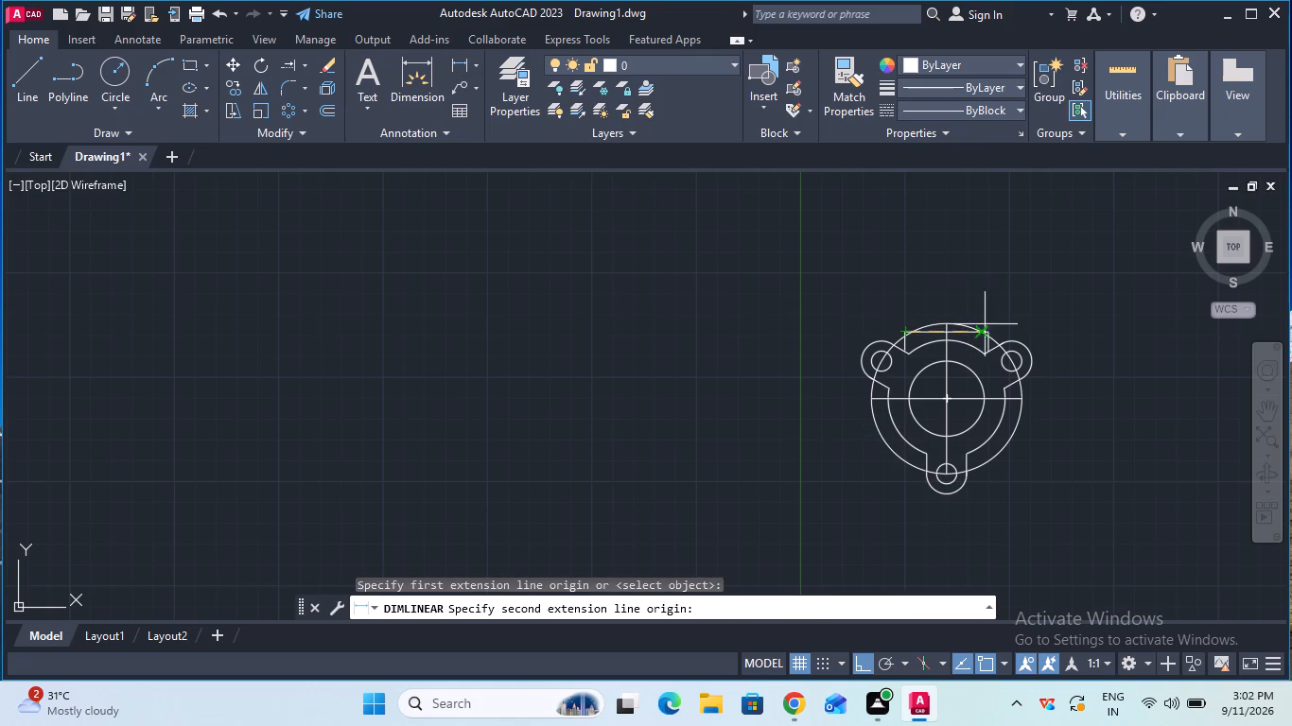
click(986, 329)
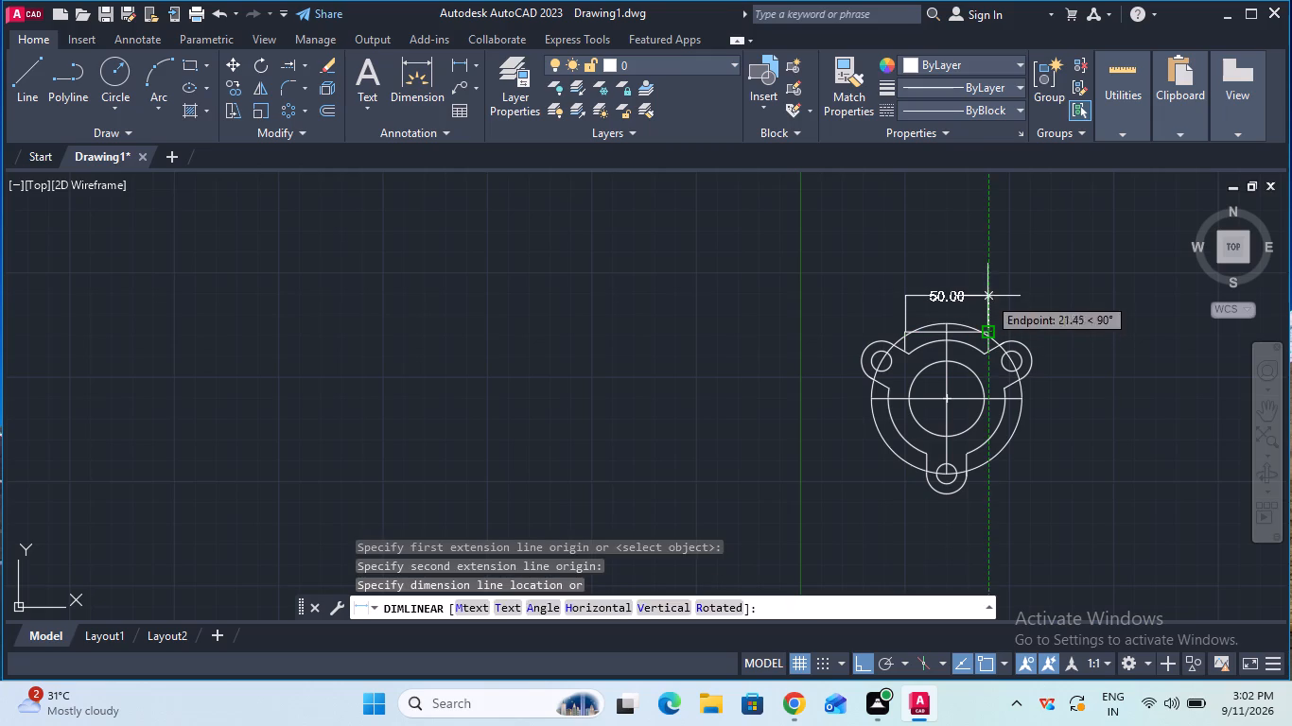
click(987, 294)
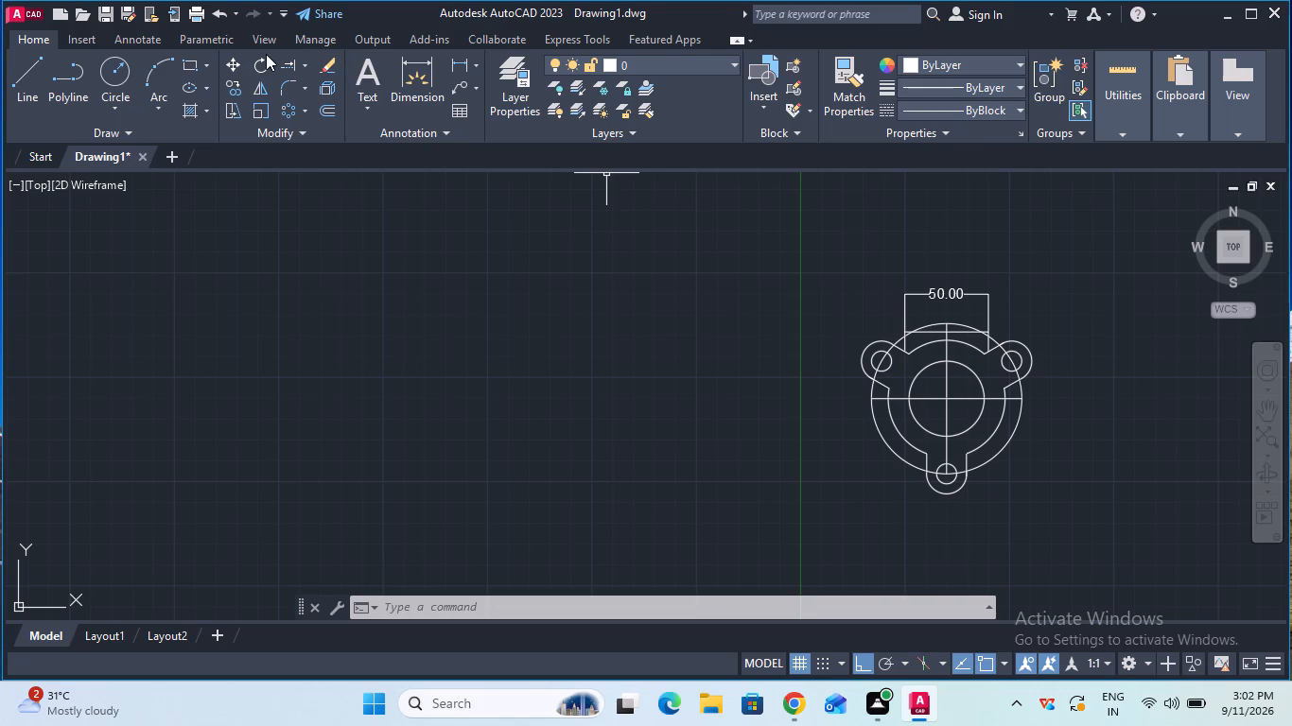
Add diameter dimensions to the large outer circle and the middle arc, placing both texts outside the part's lower-left side.
click(475, 67)
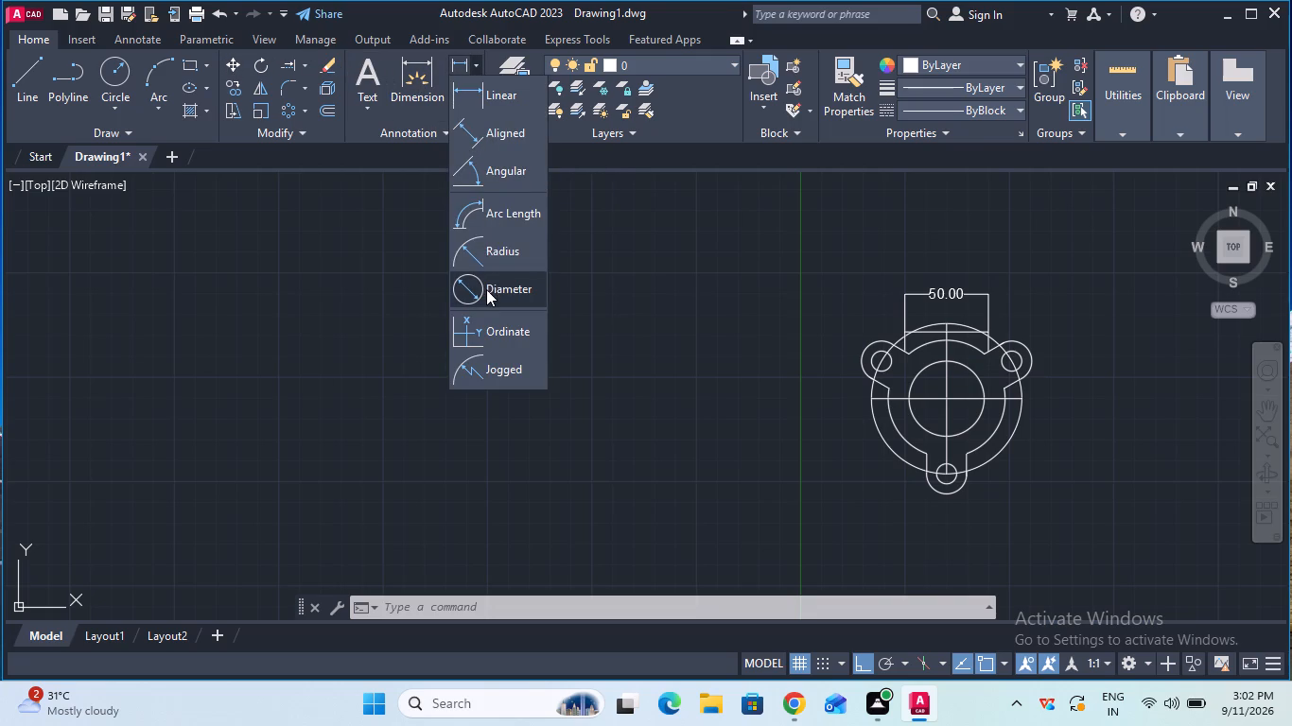
click(486, 289)
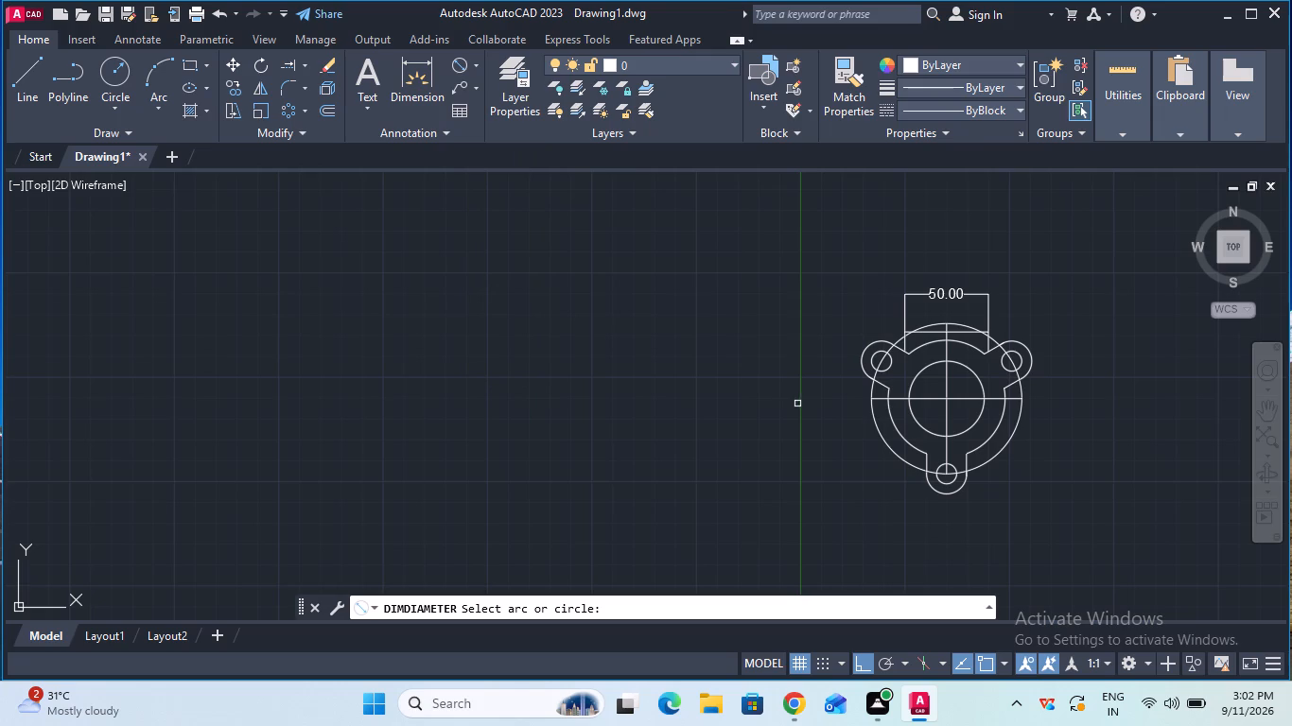
click(881, 430)
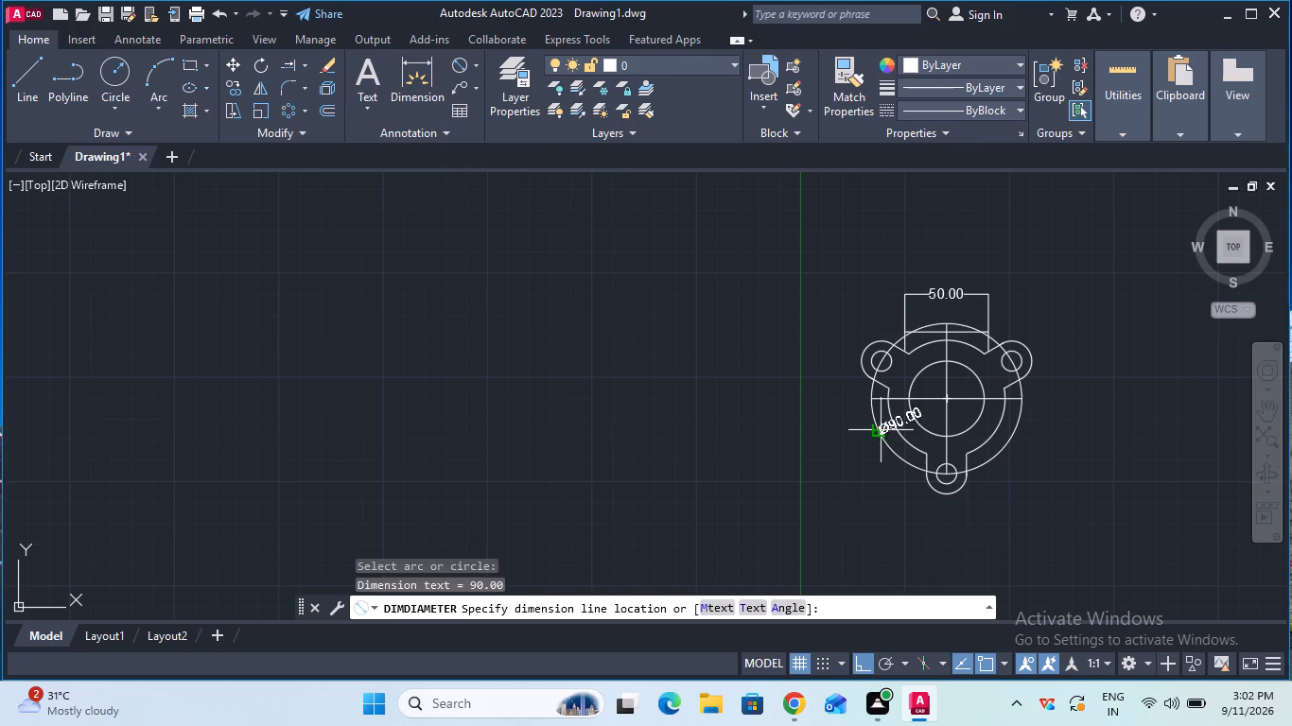
click(862, 453)
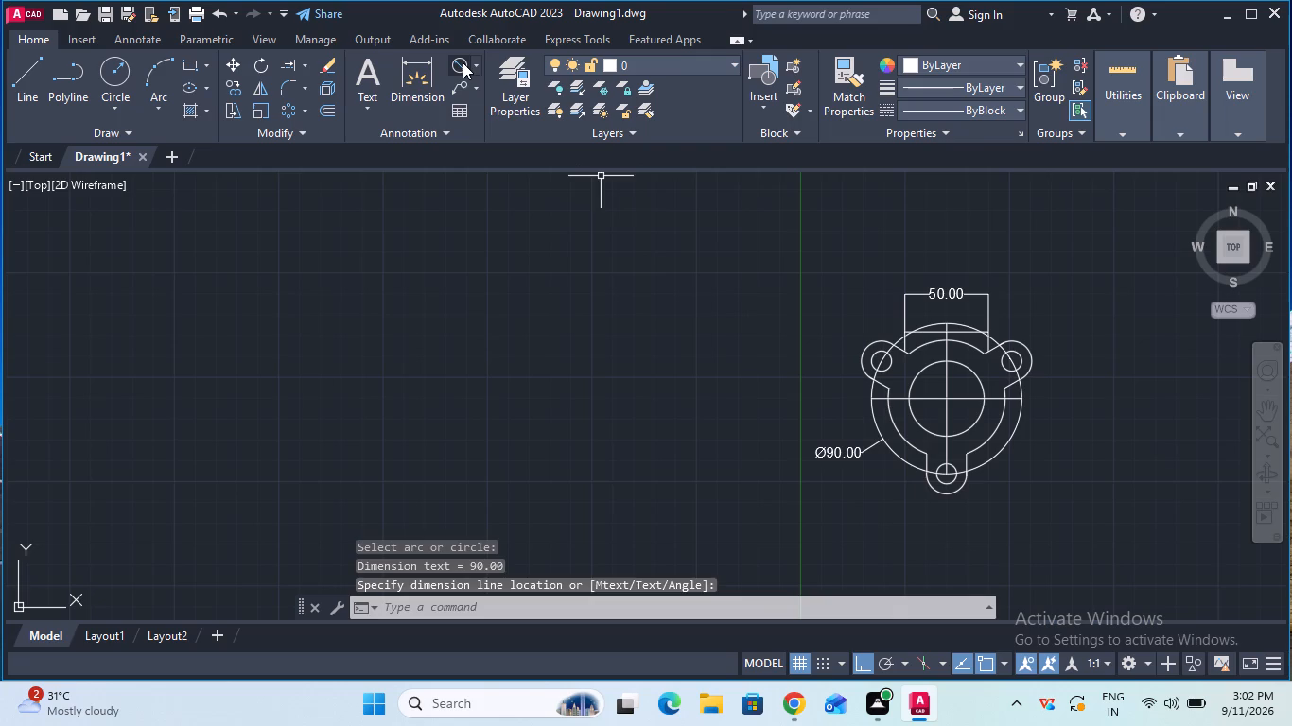
click(463, 62)
click(898, 429)
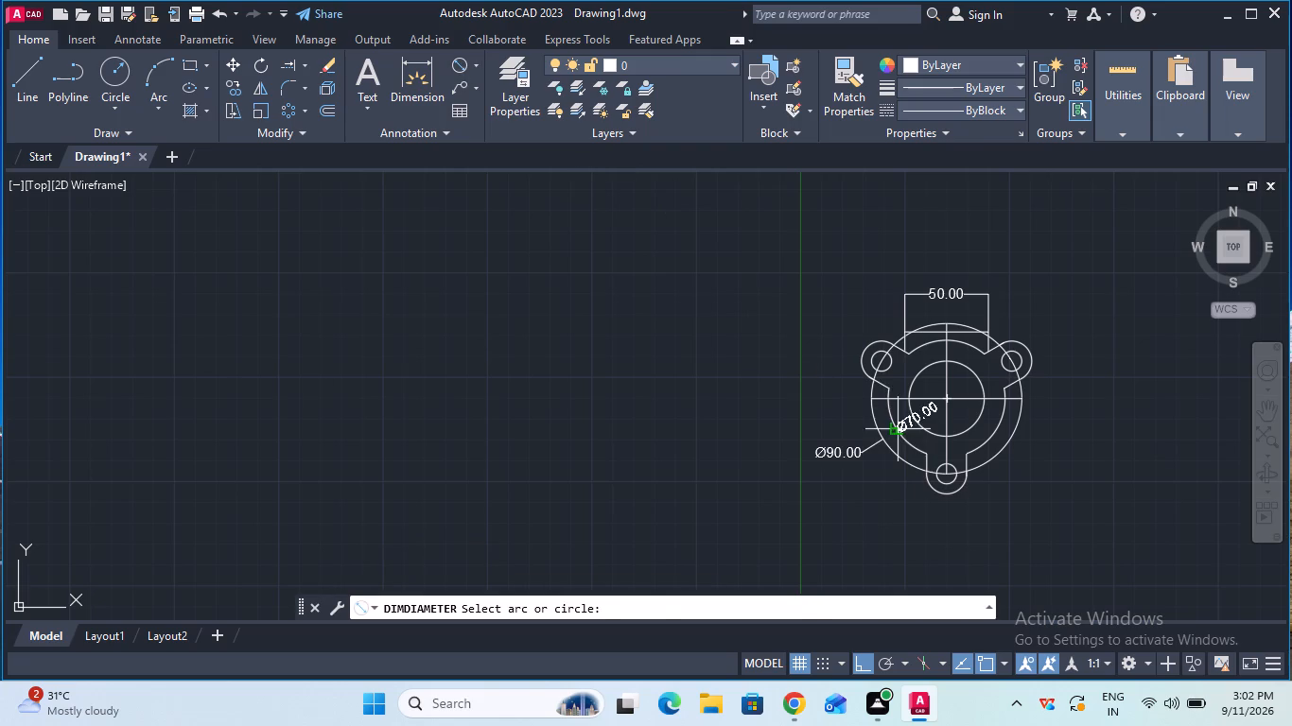
click(907, 478)
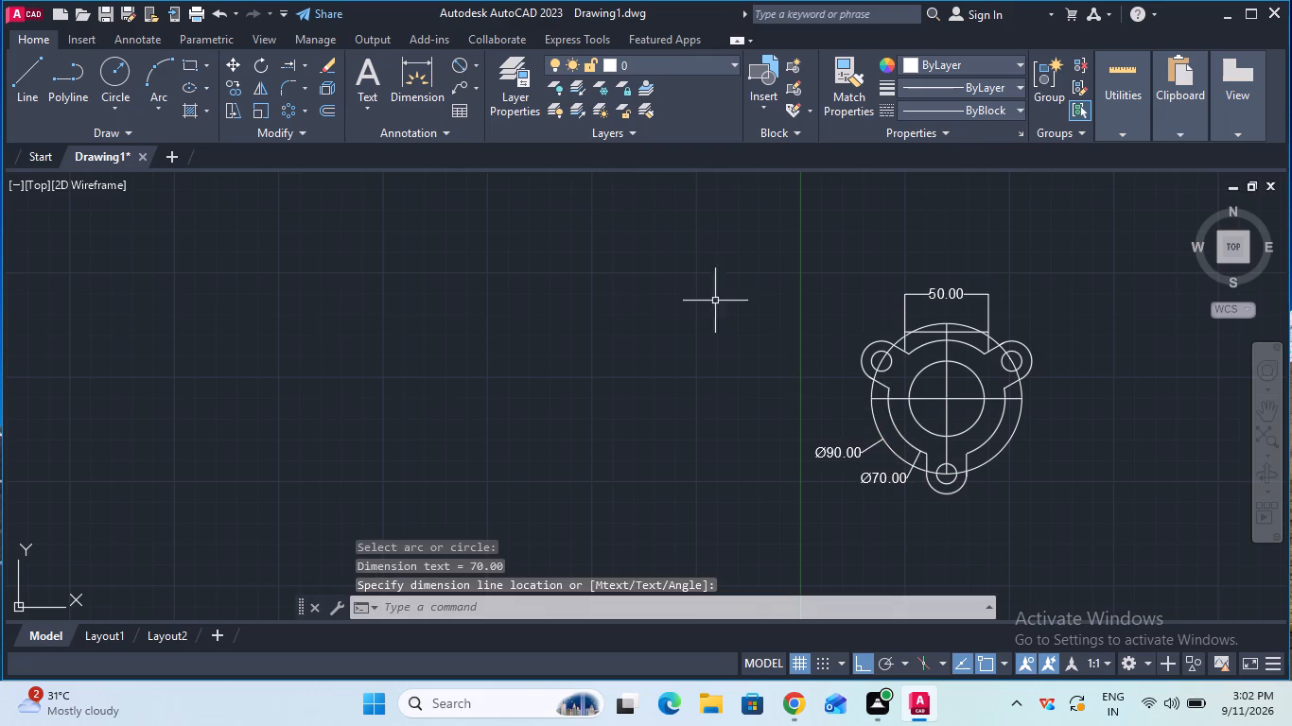
Add diameter dimensions to the central inner circle and the bottom lug's hole, with their texts placed beside the part.
click(453, 60)
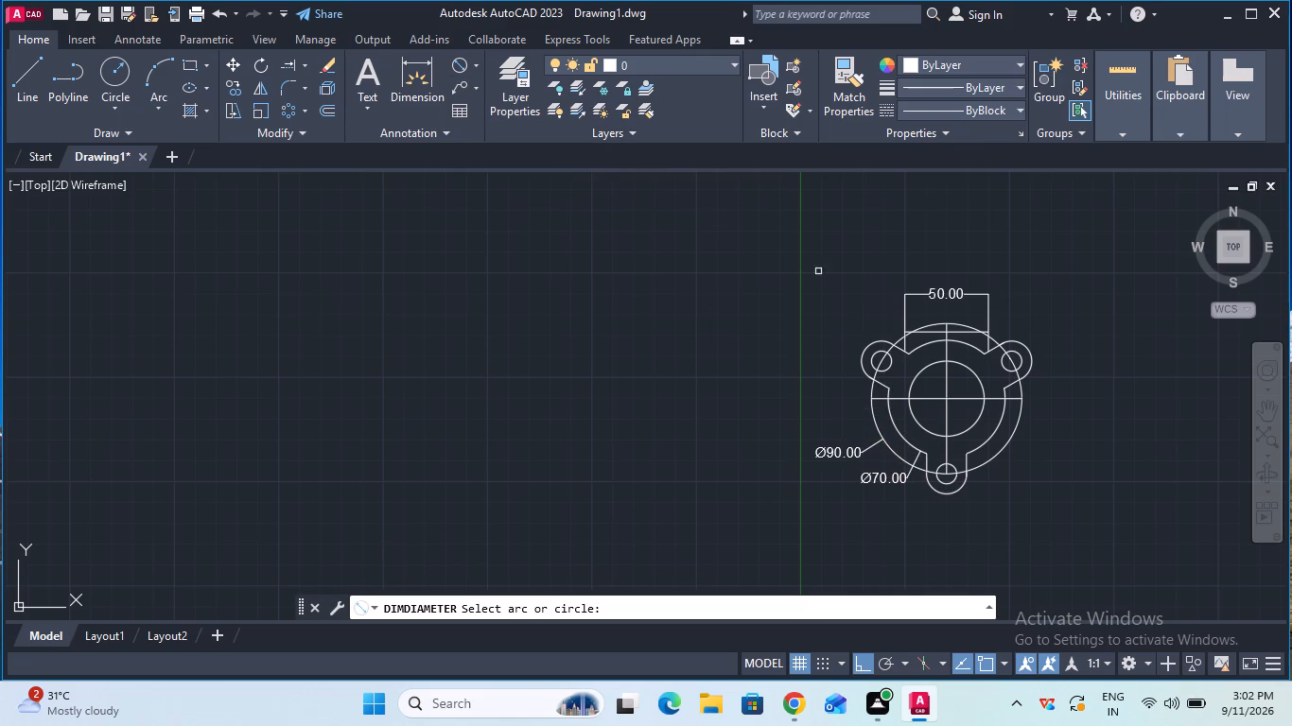
click(984, 415)
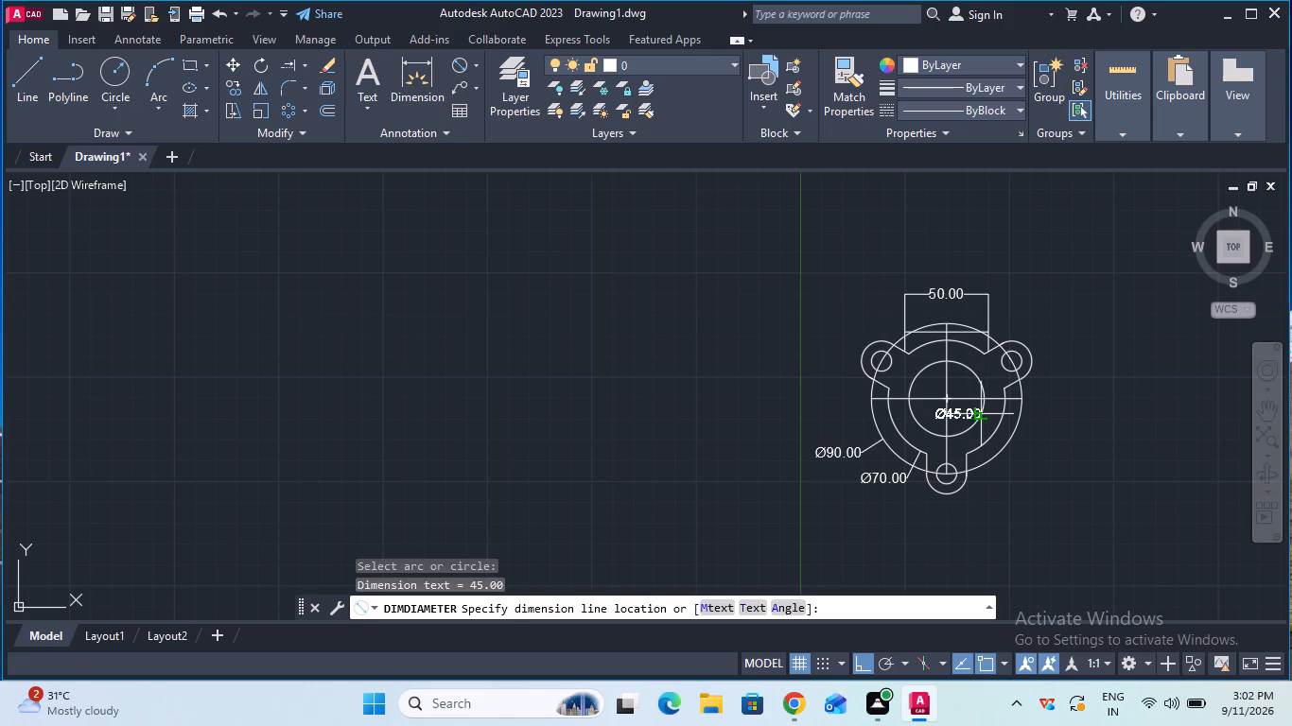
click(1032, 443)
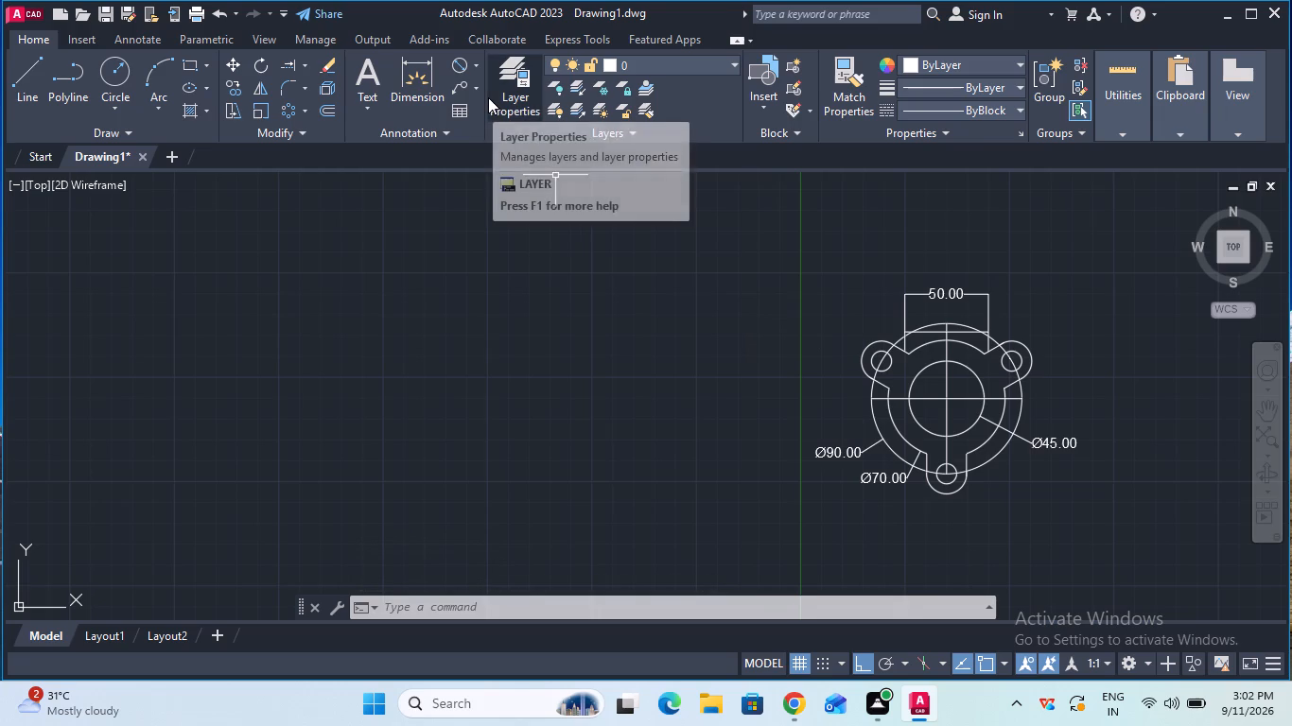
click(456, 60)
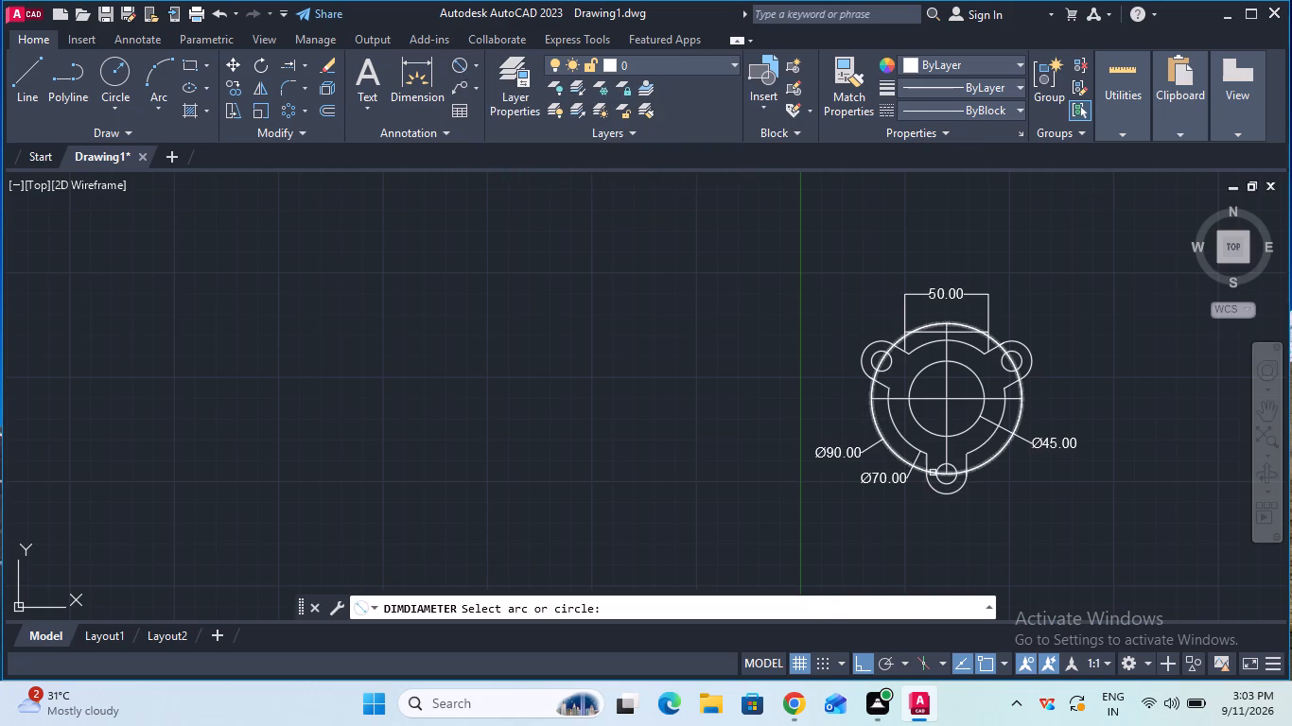
click(947, 482)
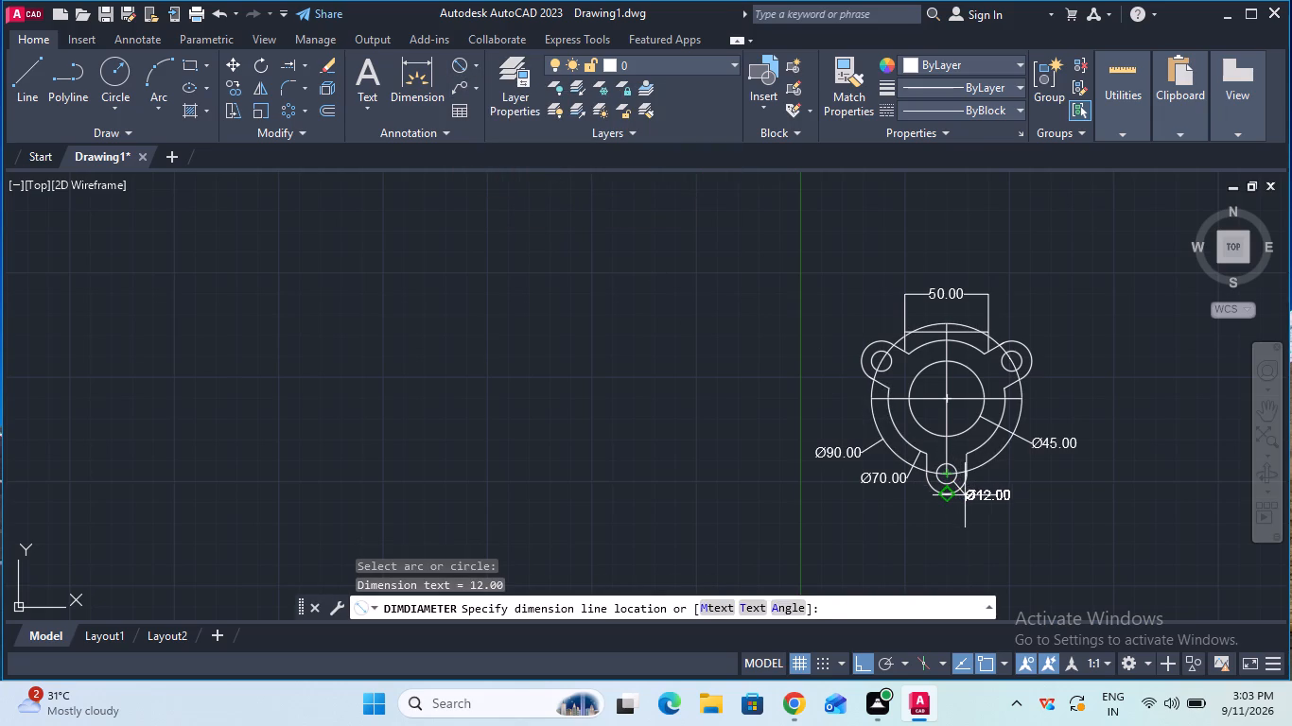
click(967, 497)
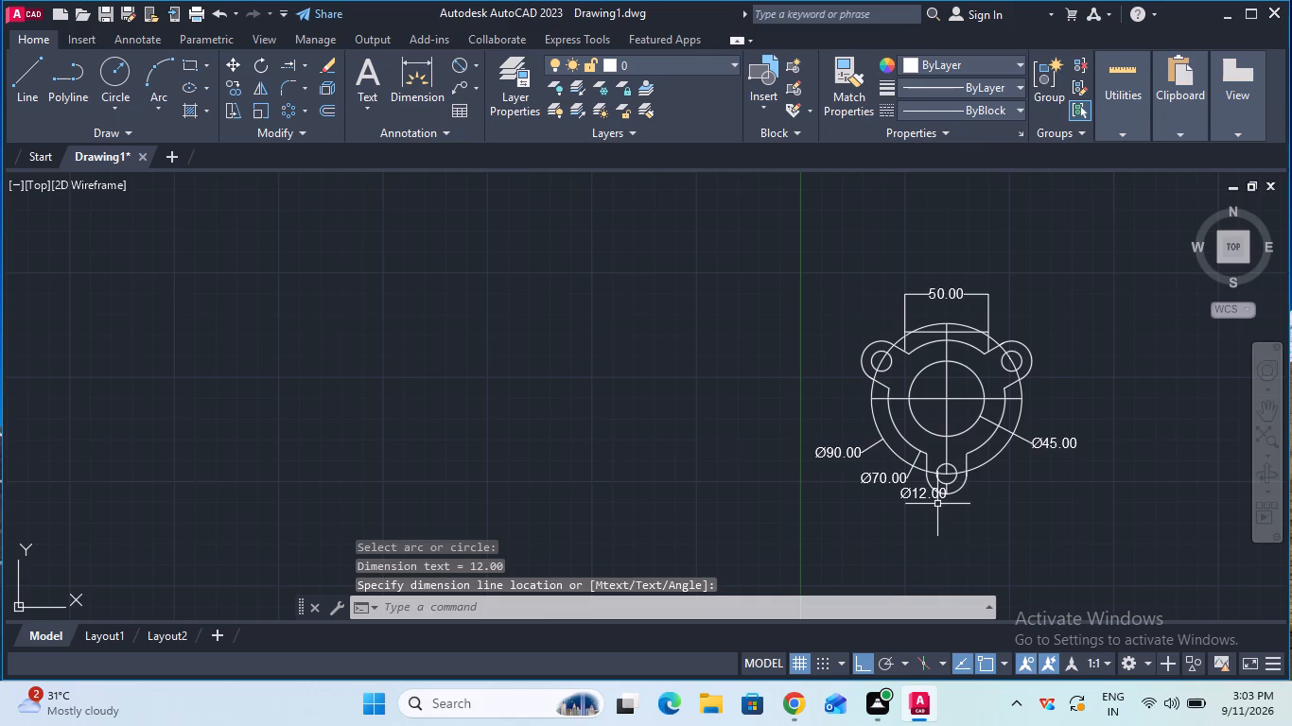
Add a radius dimension to the bottom lug's outer arc, placed to the lower right of the lug.
click(471, 66)
click(504, 250)
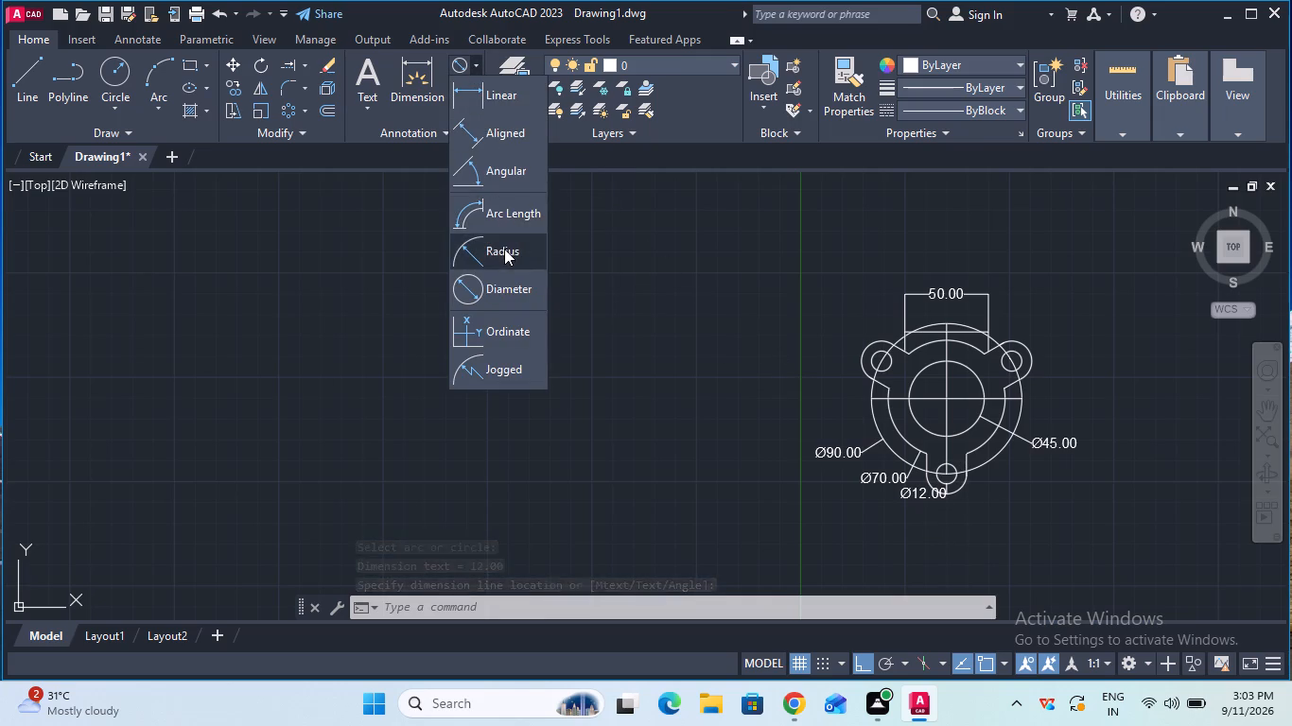
click(967, 479)
click(989, 503)
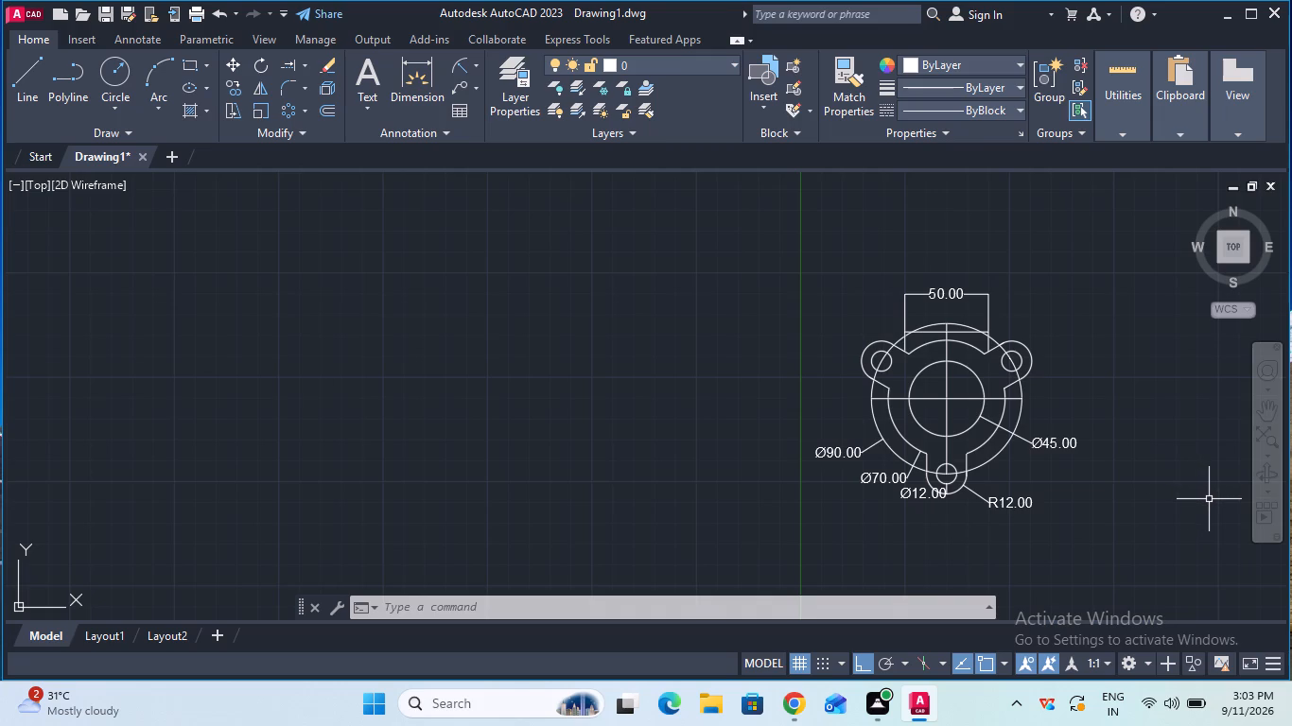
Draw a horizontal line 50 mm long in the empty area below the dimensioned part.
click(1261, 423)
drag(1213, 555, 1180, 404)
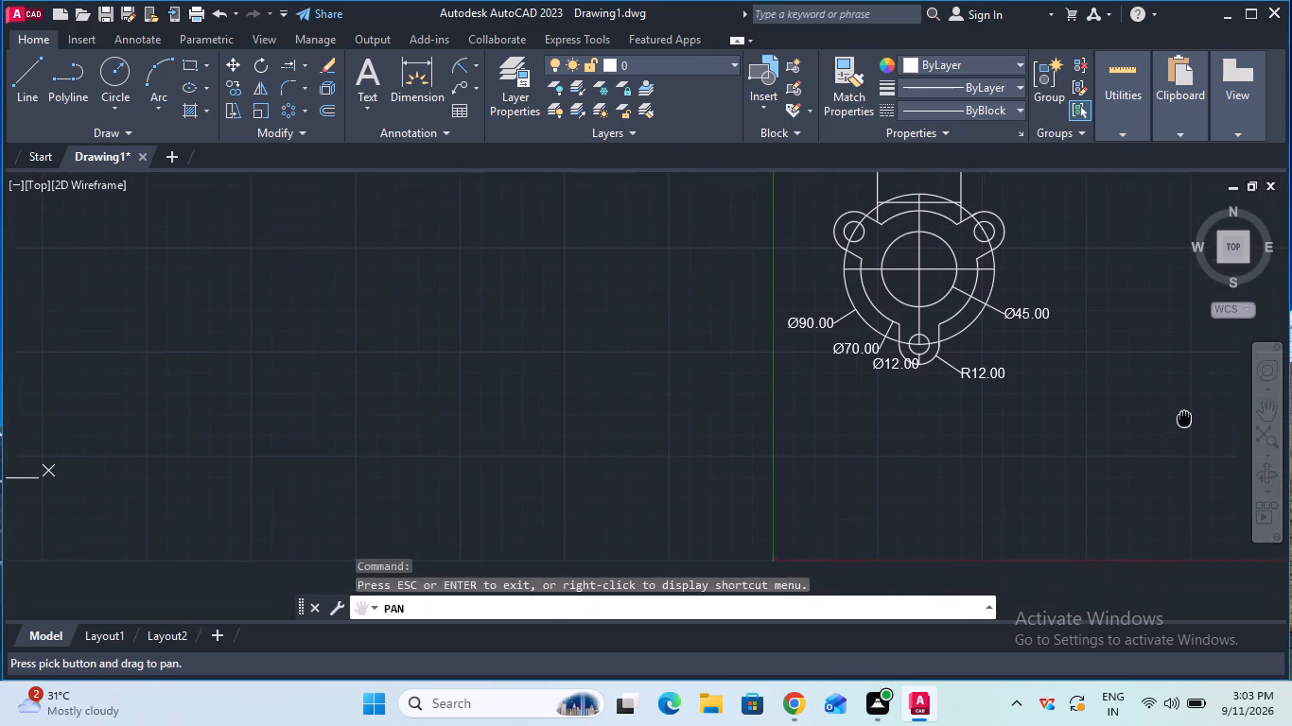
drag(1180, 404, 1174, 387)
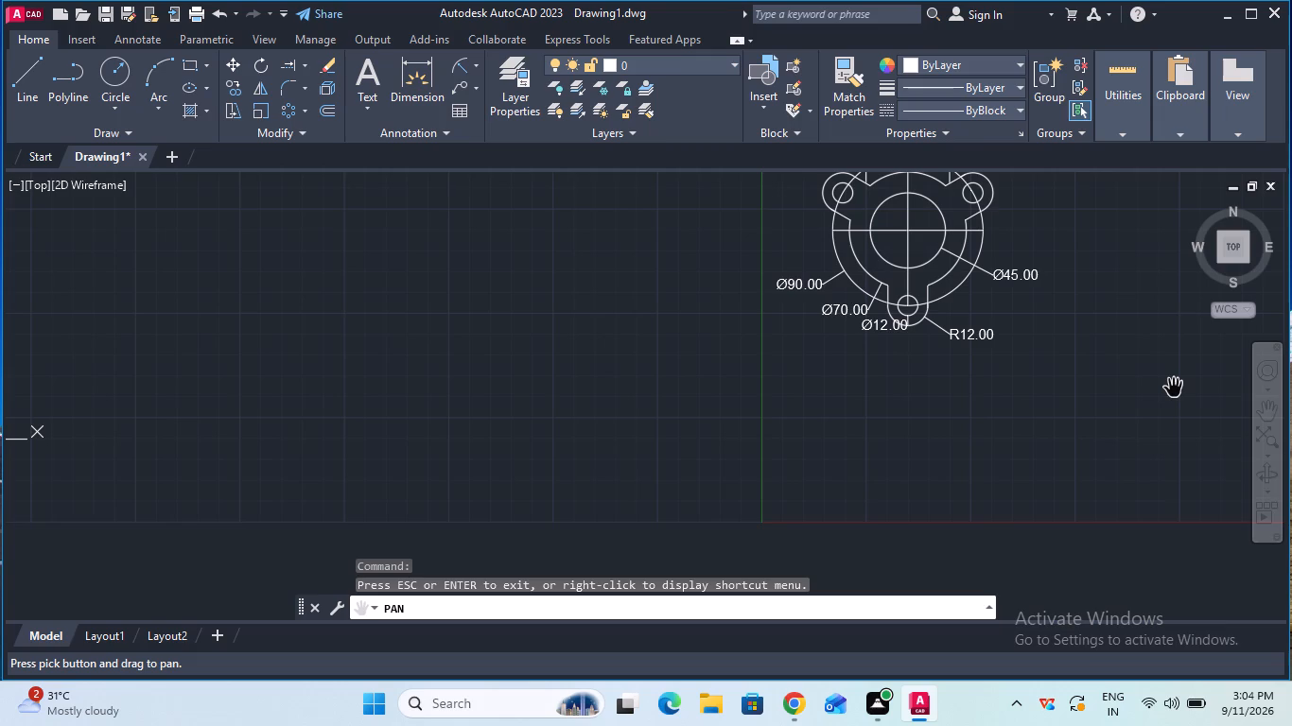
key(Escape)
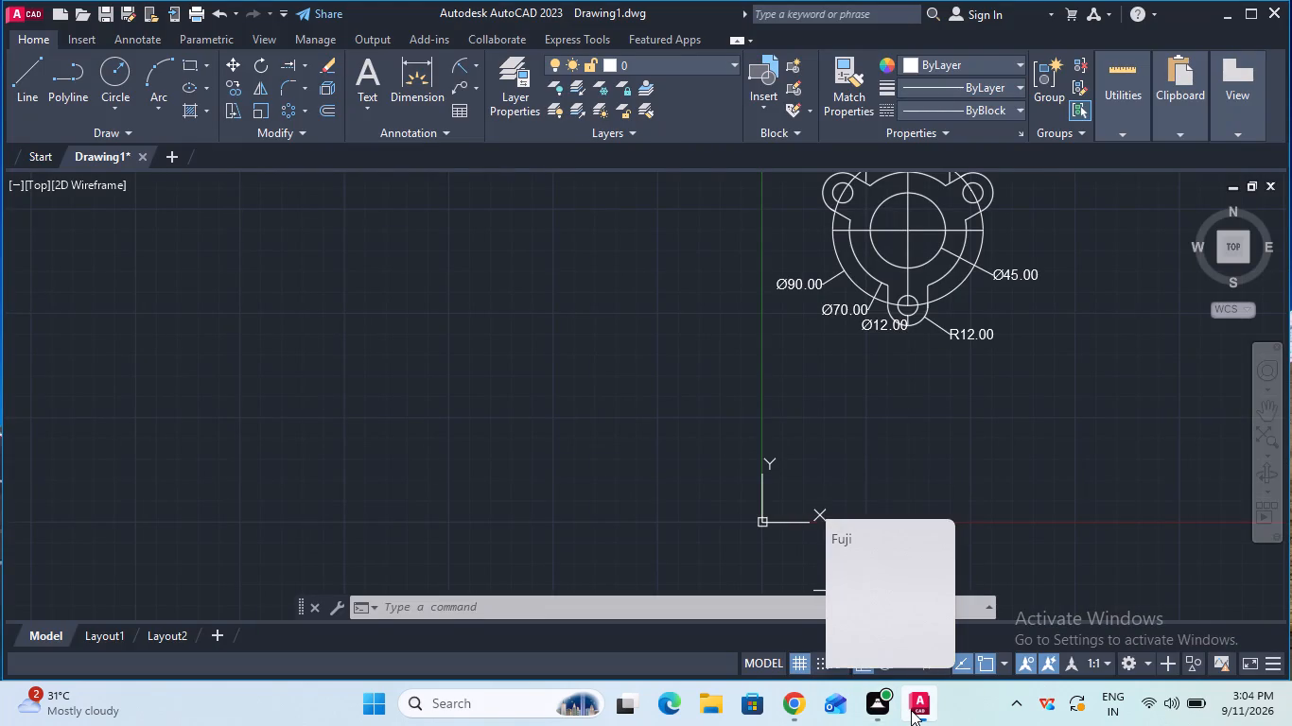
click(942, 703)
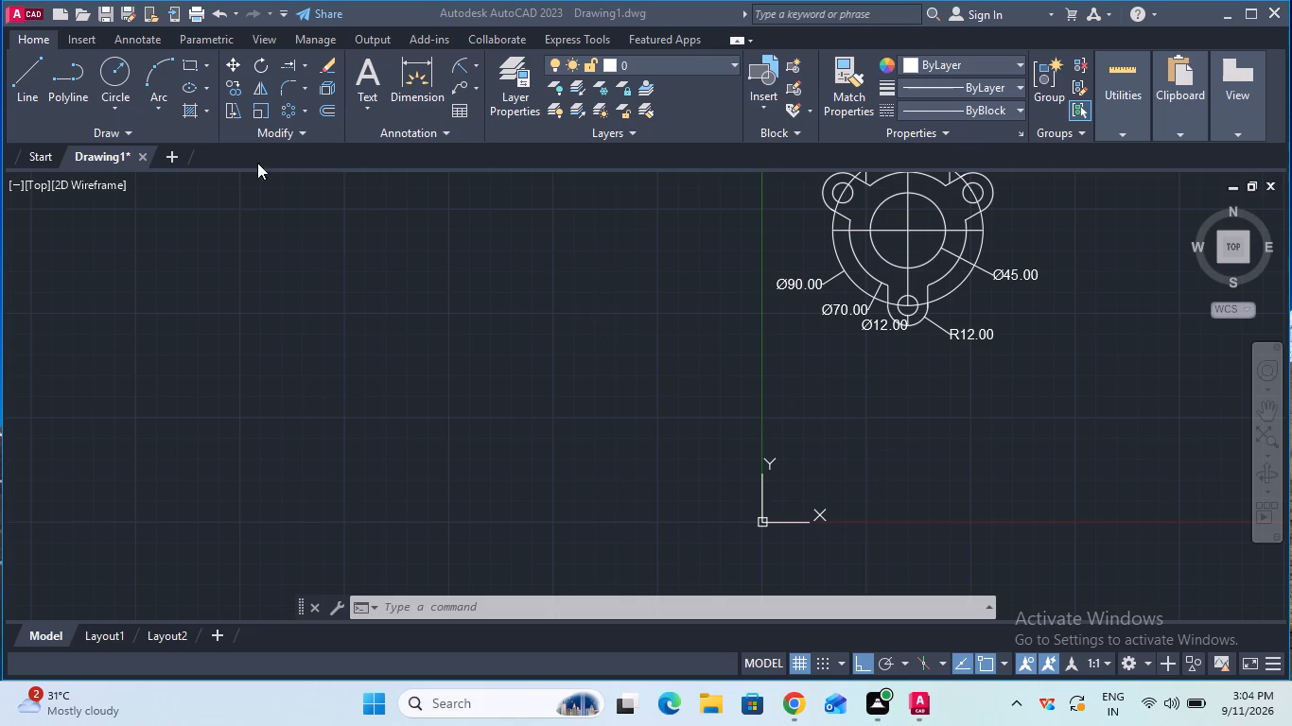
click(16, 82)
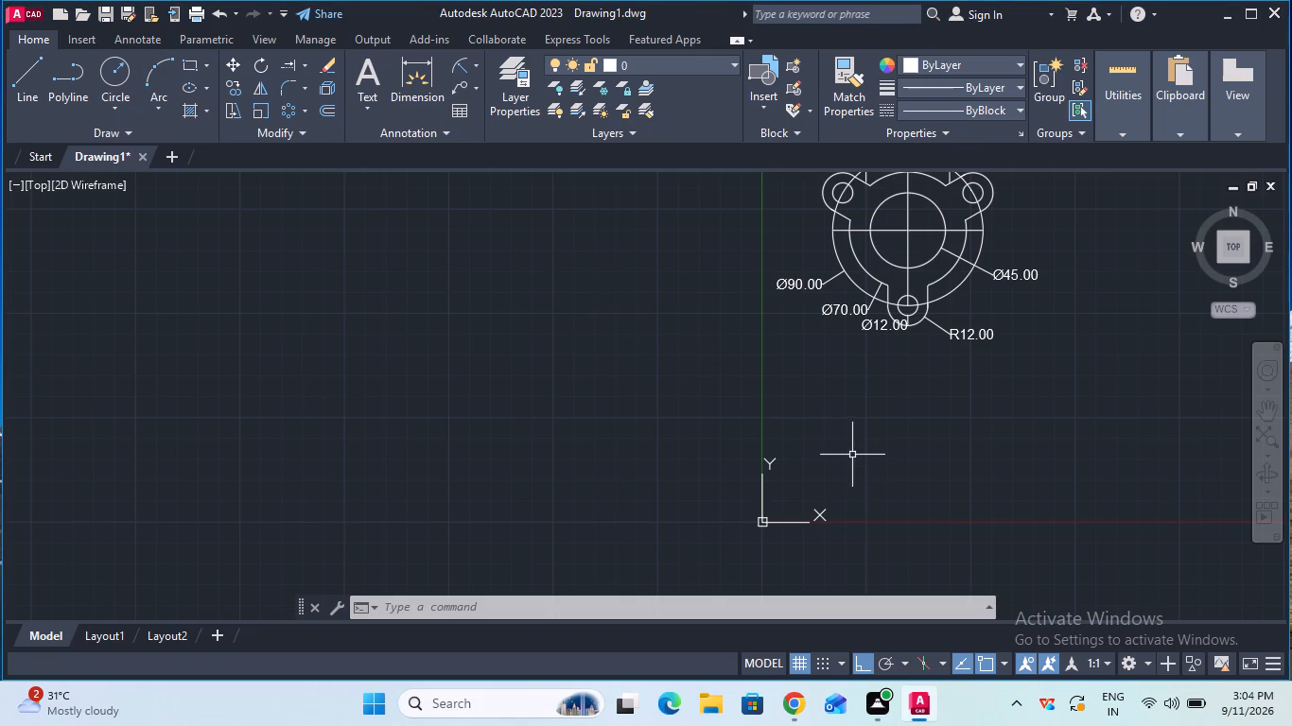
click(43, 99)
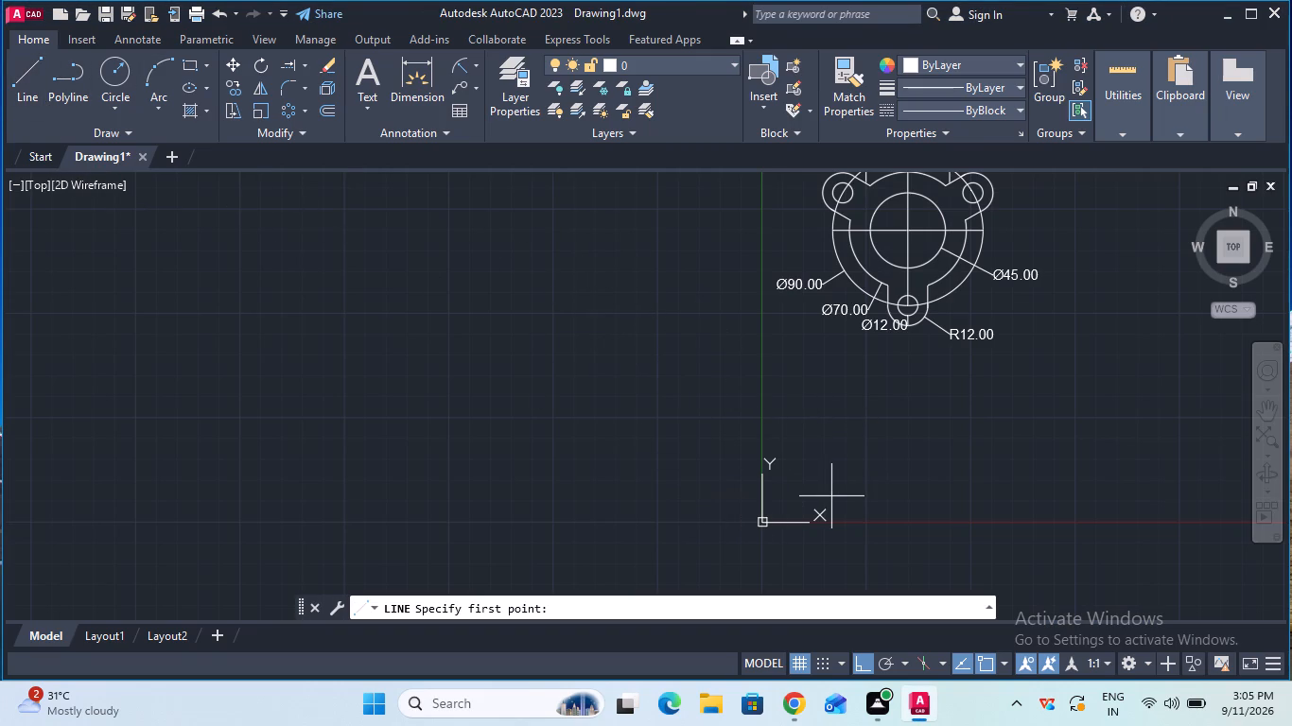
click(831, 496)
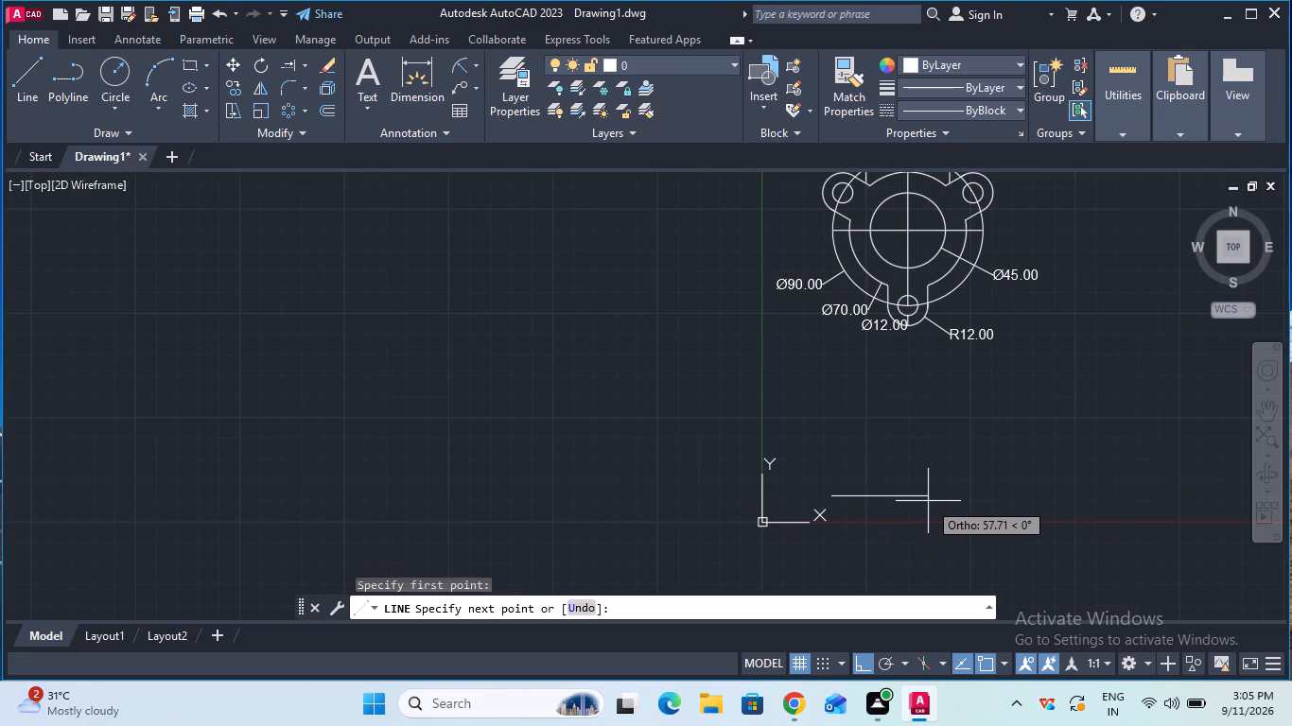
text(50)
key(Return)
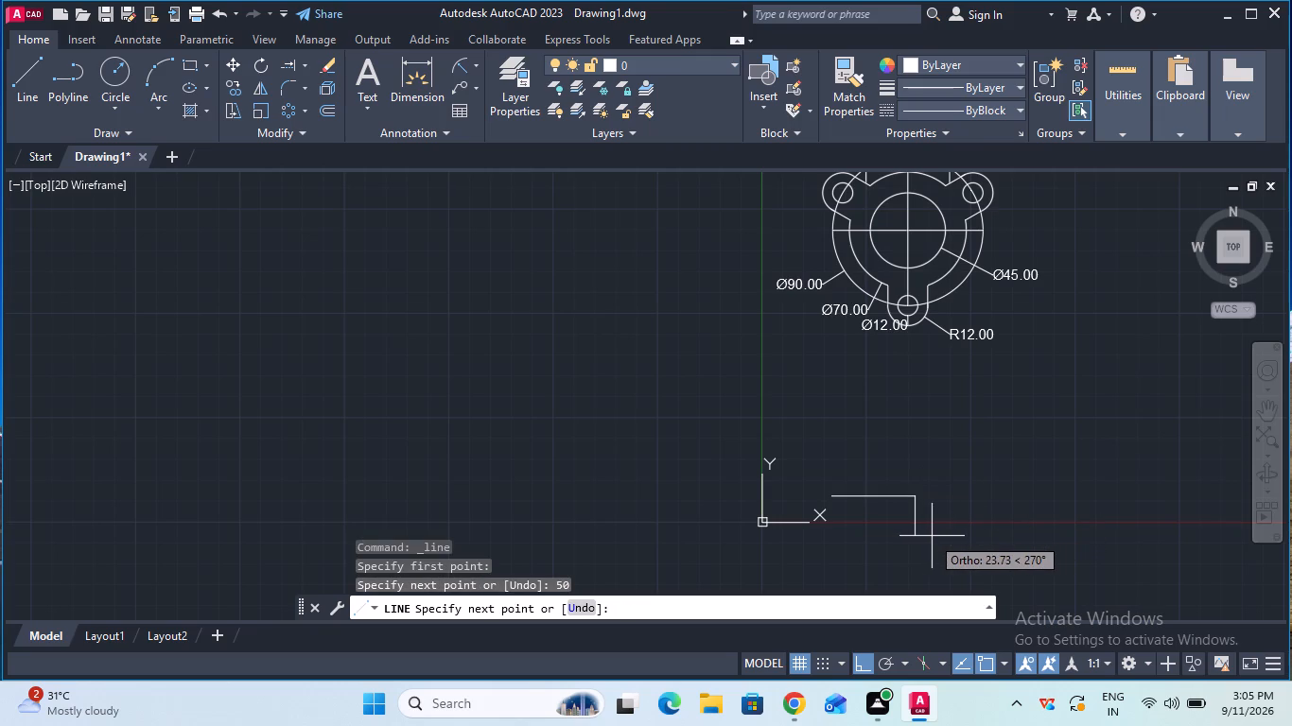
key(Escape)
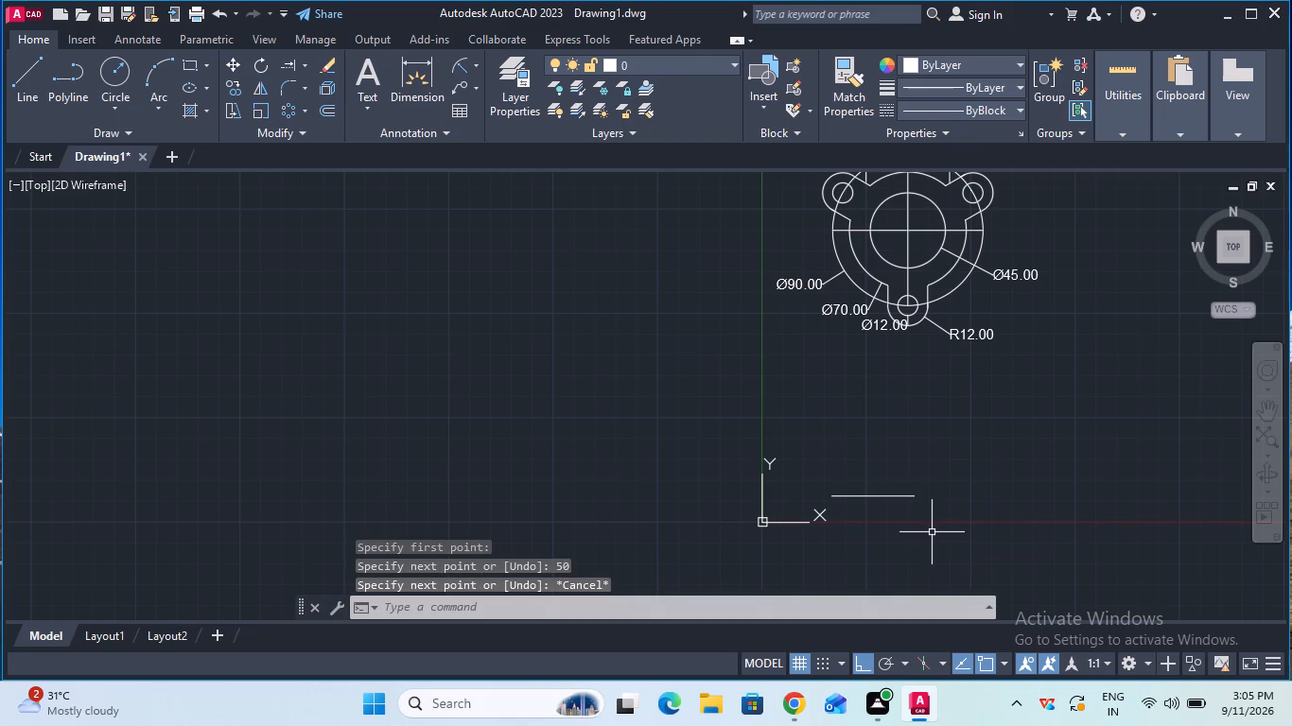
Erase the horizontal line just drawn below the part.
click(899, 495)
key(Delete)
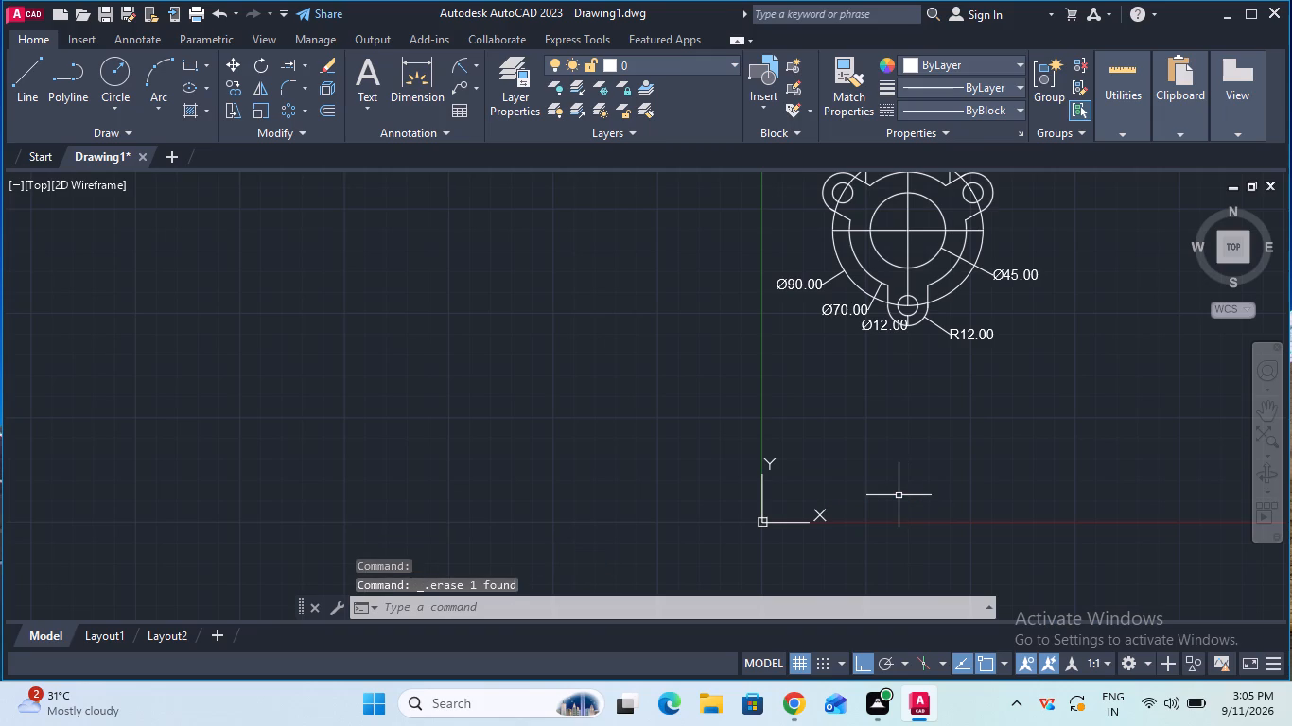
Draw a 50 mm horizontal line below the bottom lug, starting roughly under the left end of the part's upper outline.
ctrl+scroll(963, 448, up, 2)
ctrl+scroll(963, 448, down, 3)
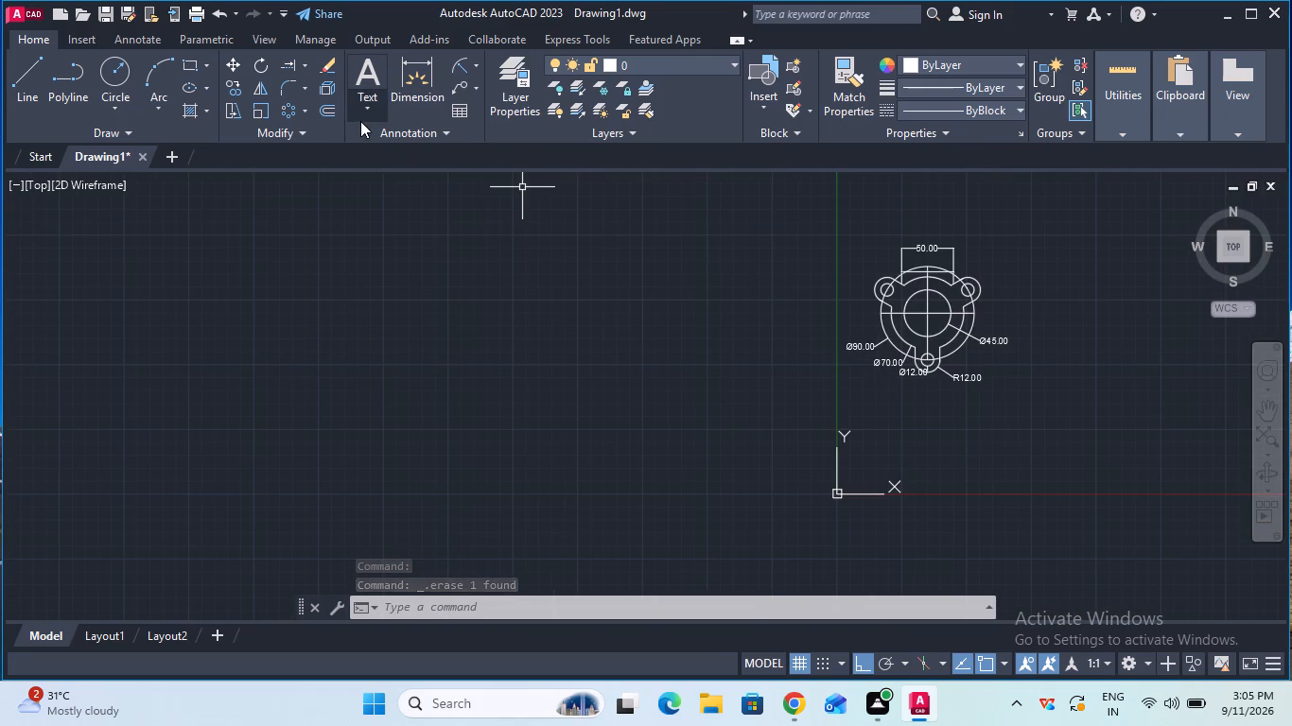
click(42, 86)
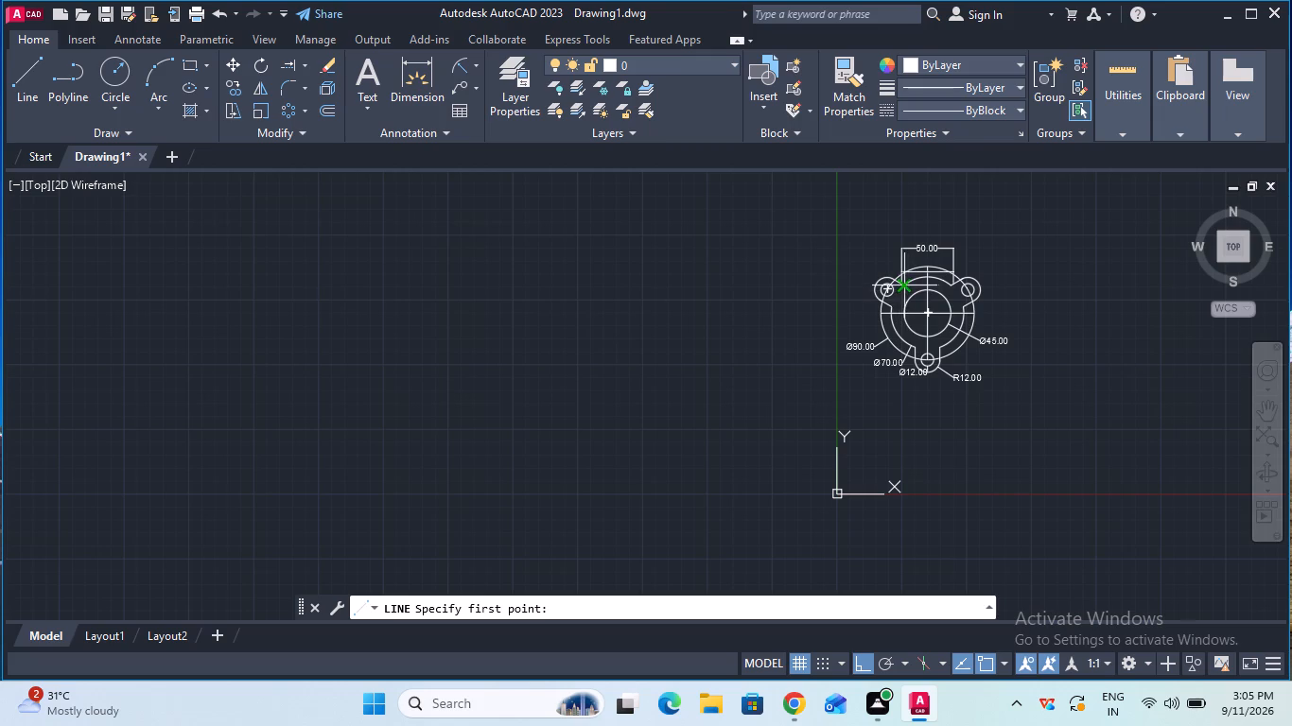
ctrl+scroll(894, 281, up, 1)
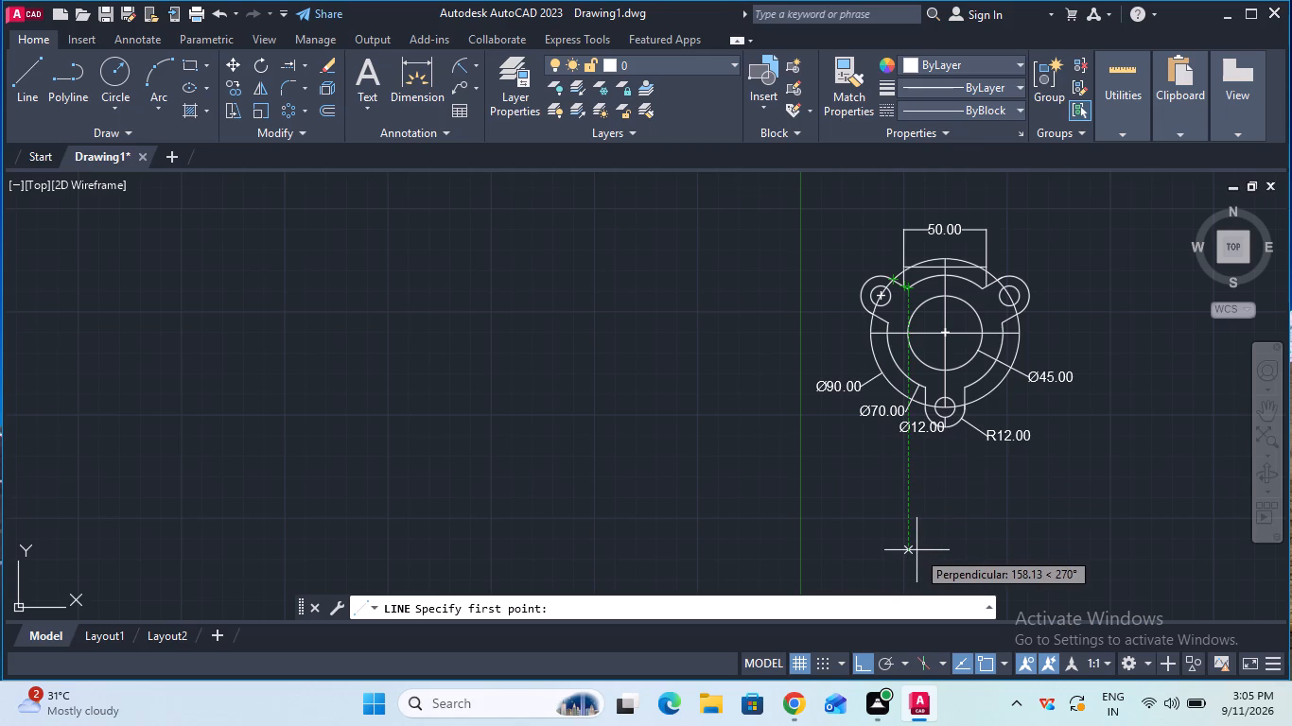
click(912, 588)
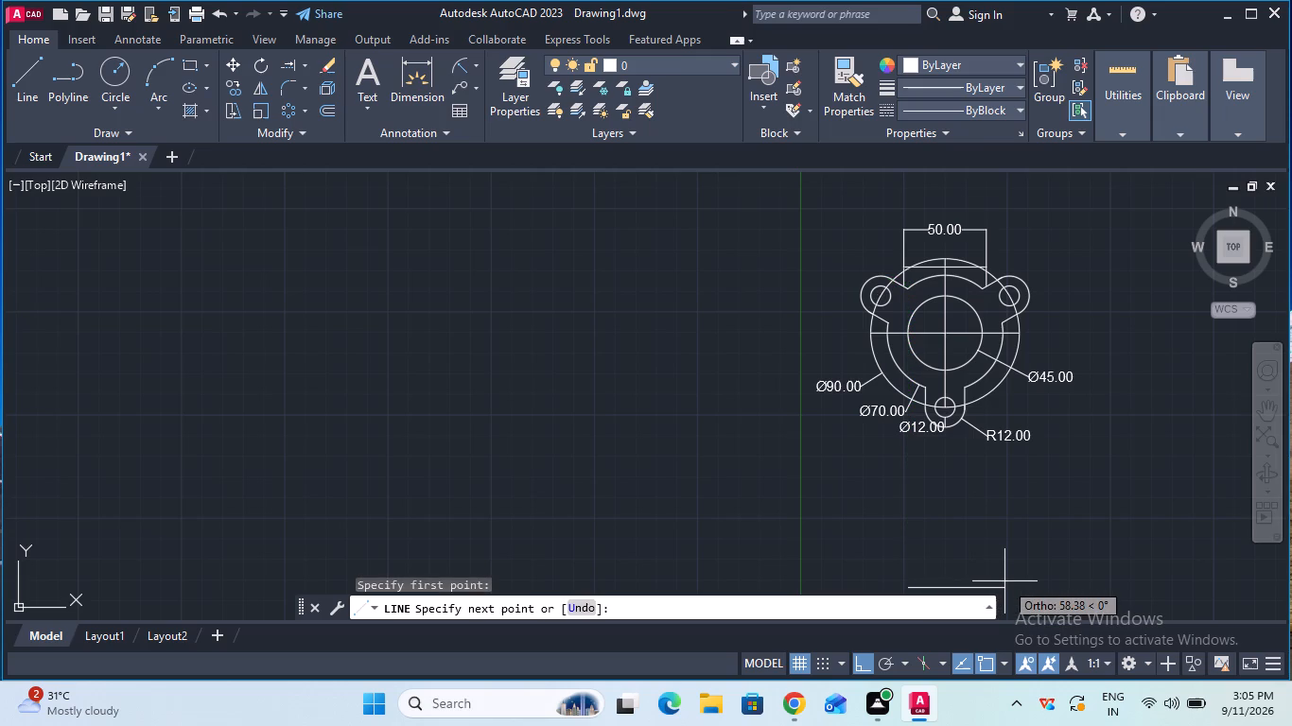
key(5)
key(0)
key(Return)
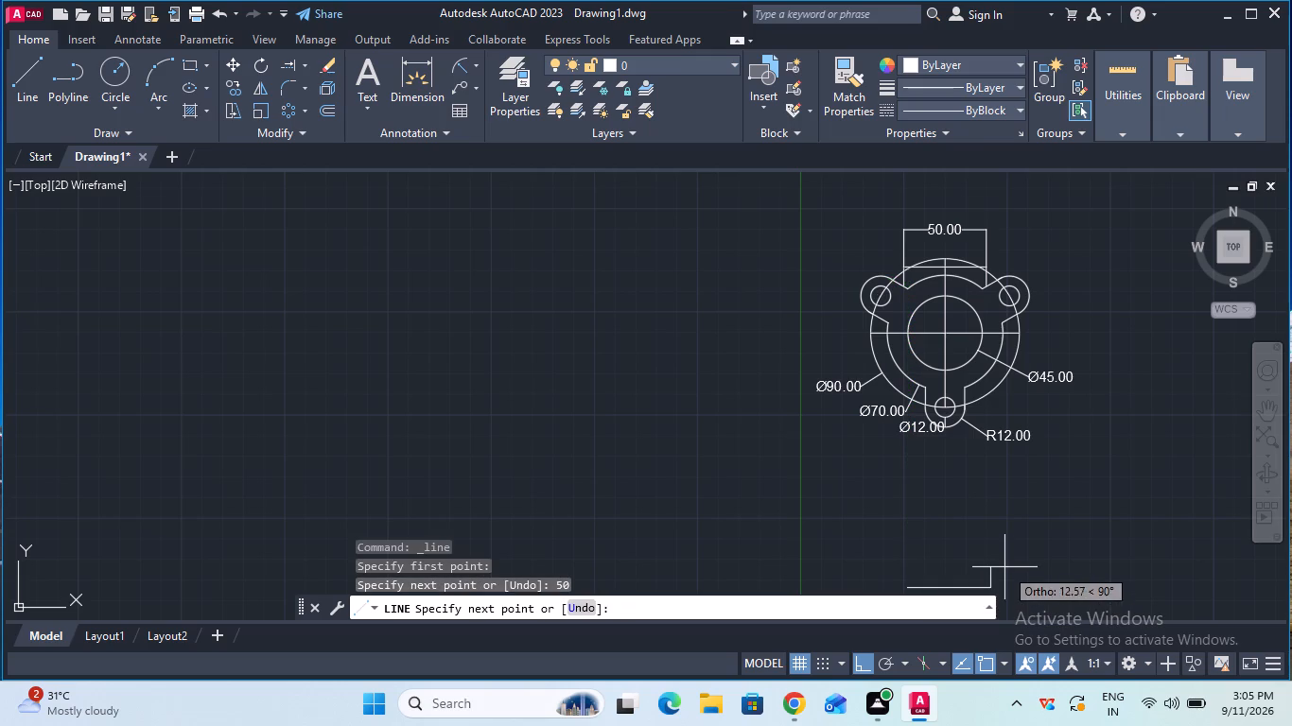
key(Escape)
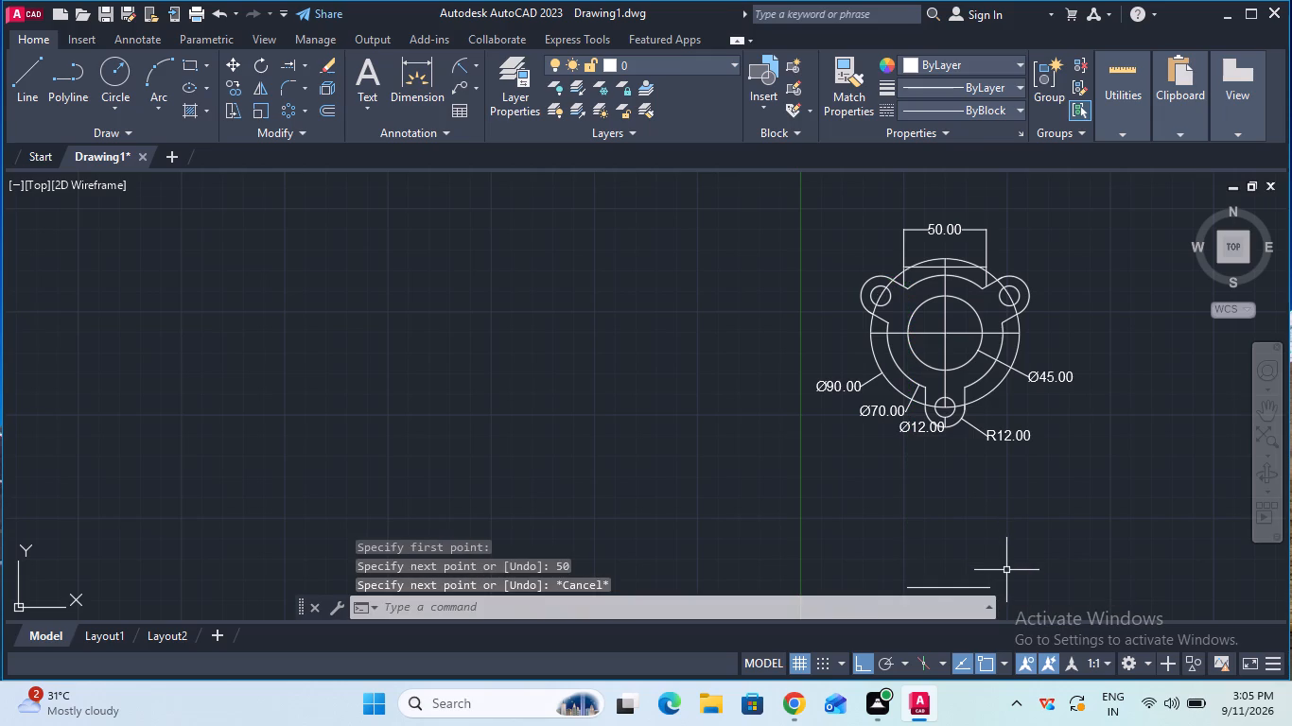
ctrl+scroll(1006, 570, down, 1)
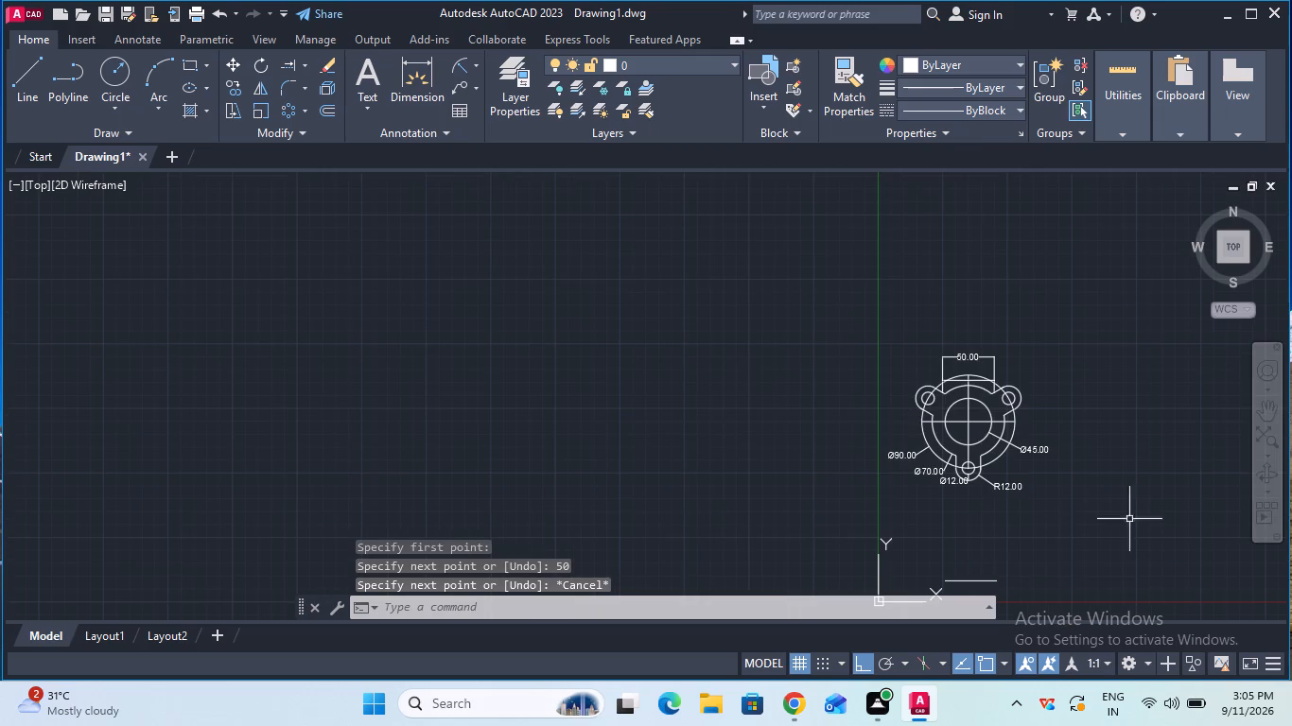
double_click(1269, 418)
drag(1155, 498, 1152, 501)
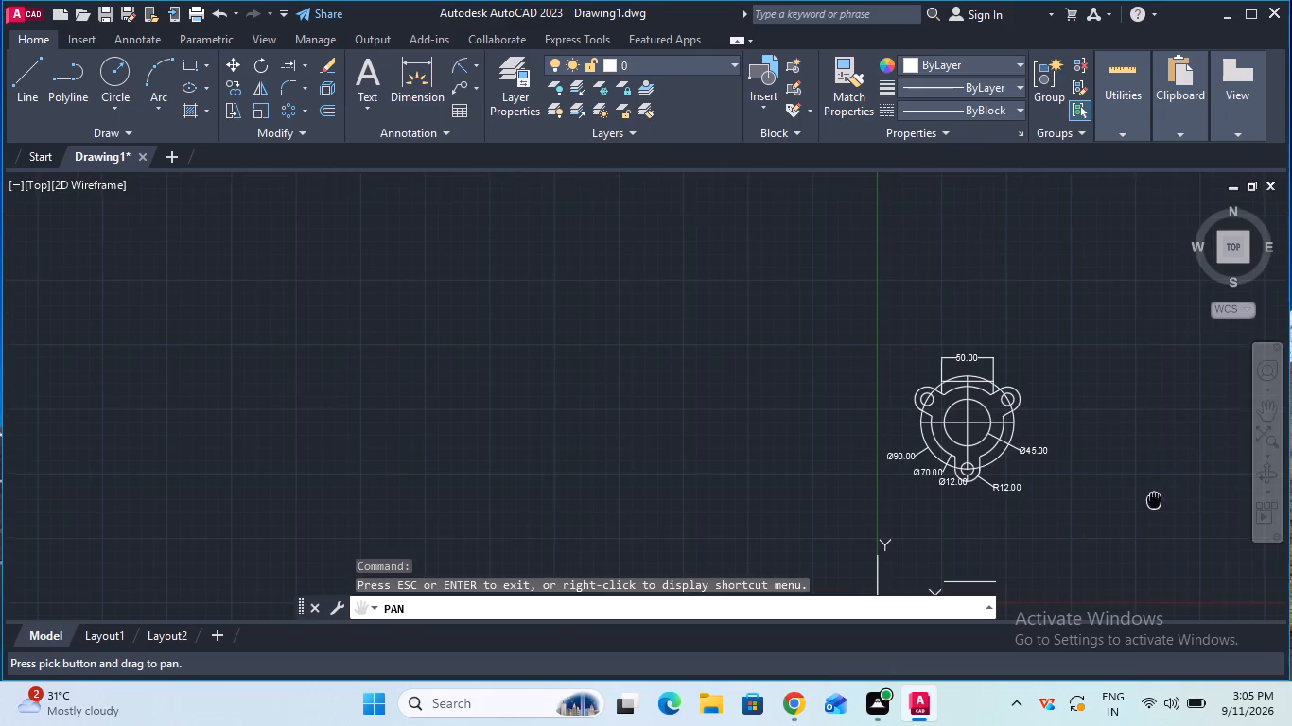
drag(1152, 501, 1146, 432)
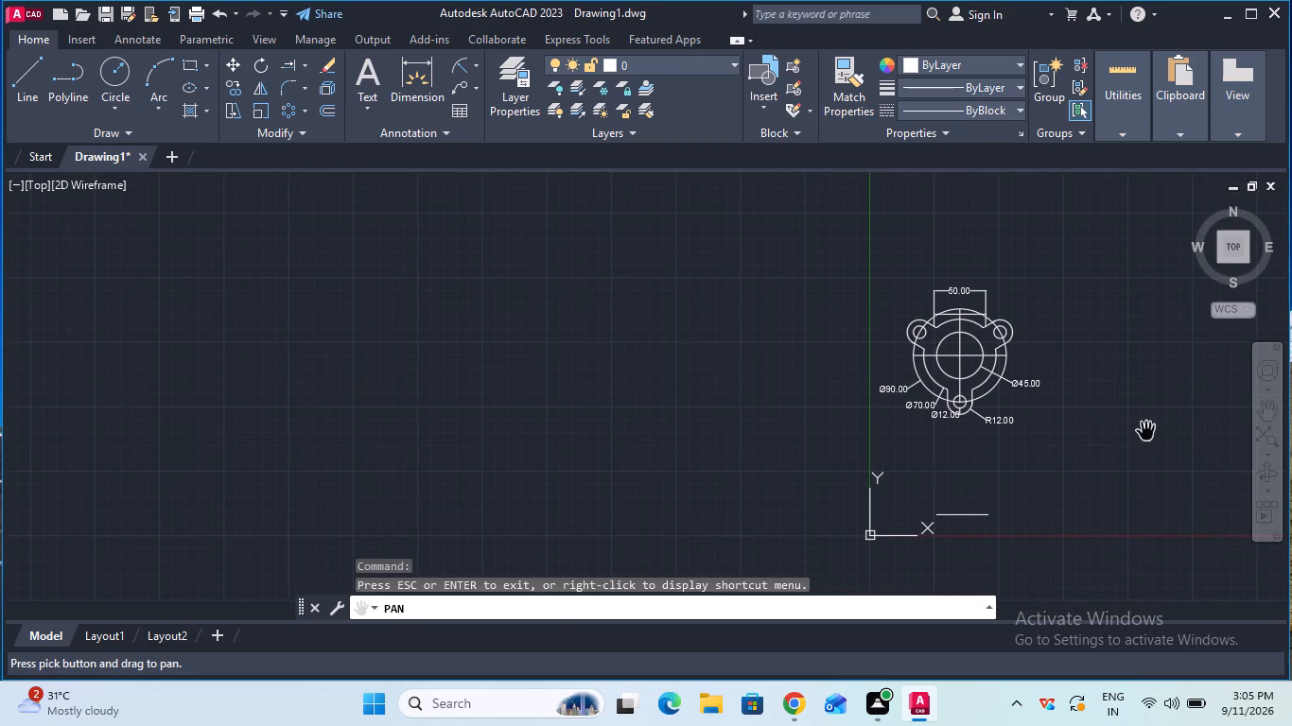
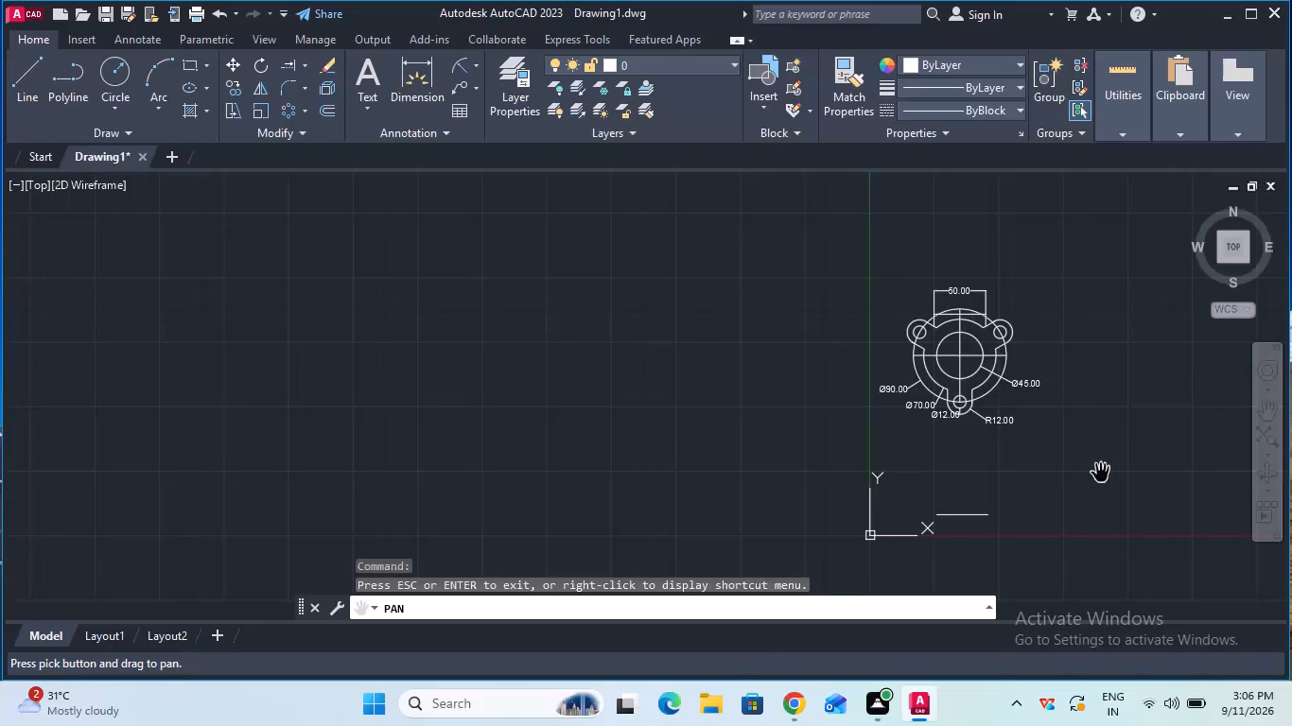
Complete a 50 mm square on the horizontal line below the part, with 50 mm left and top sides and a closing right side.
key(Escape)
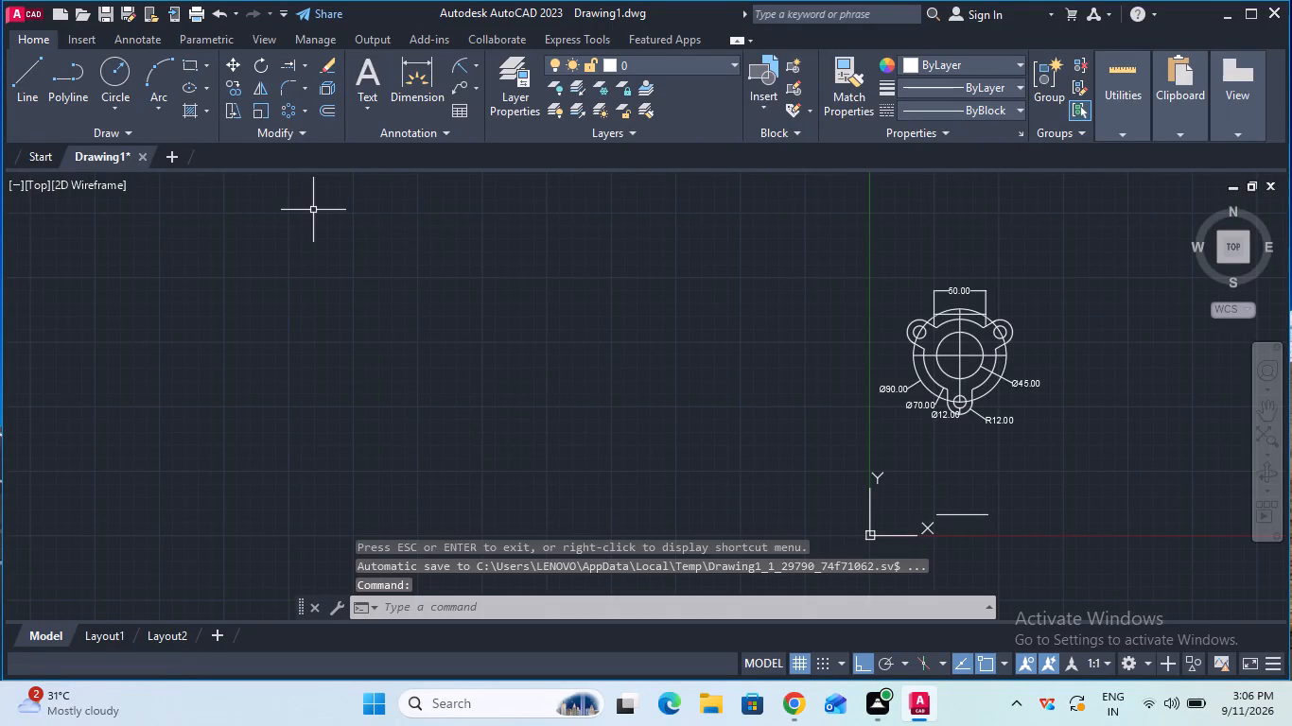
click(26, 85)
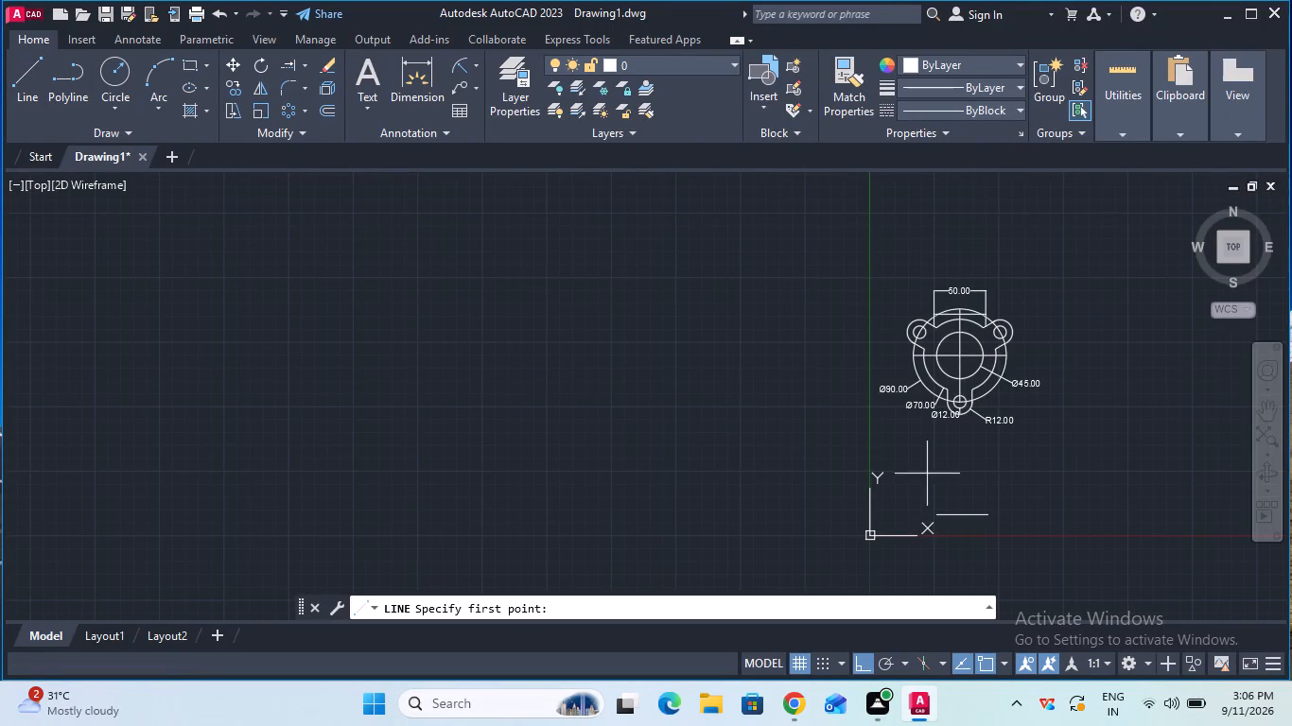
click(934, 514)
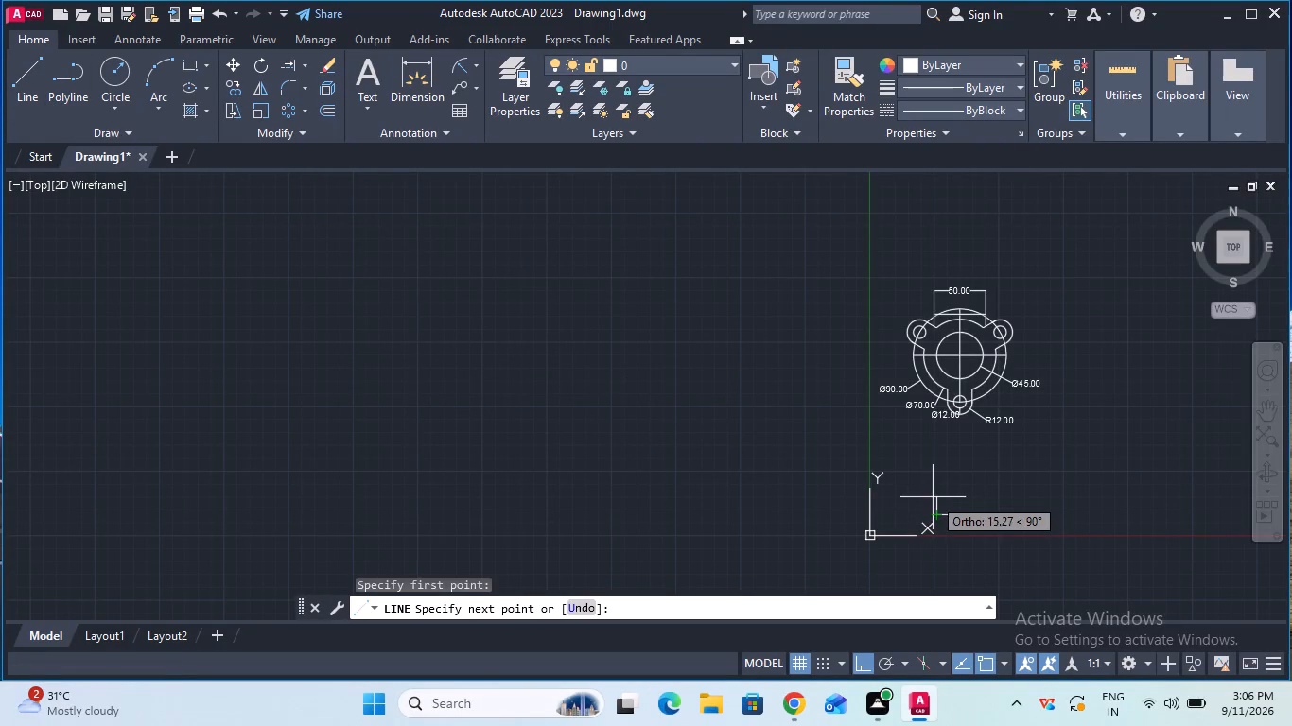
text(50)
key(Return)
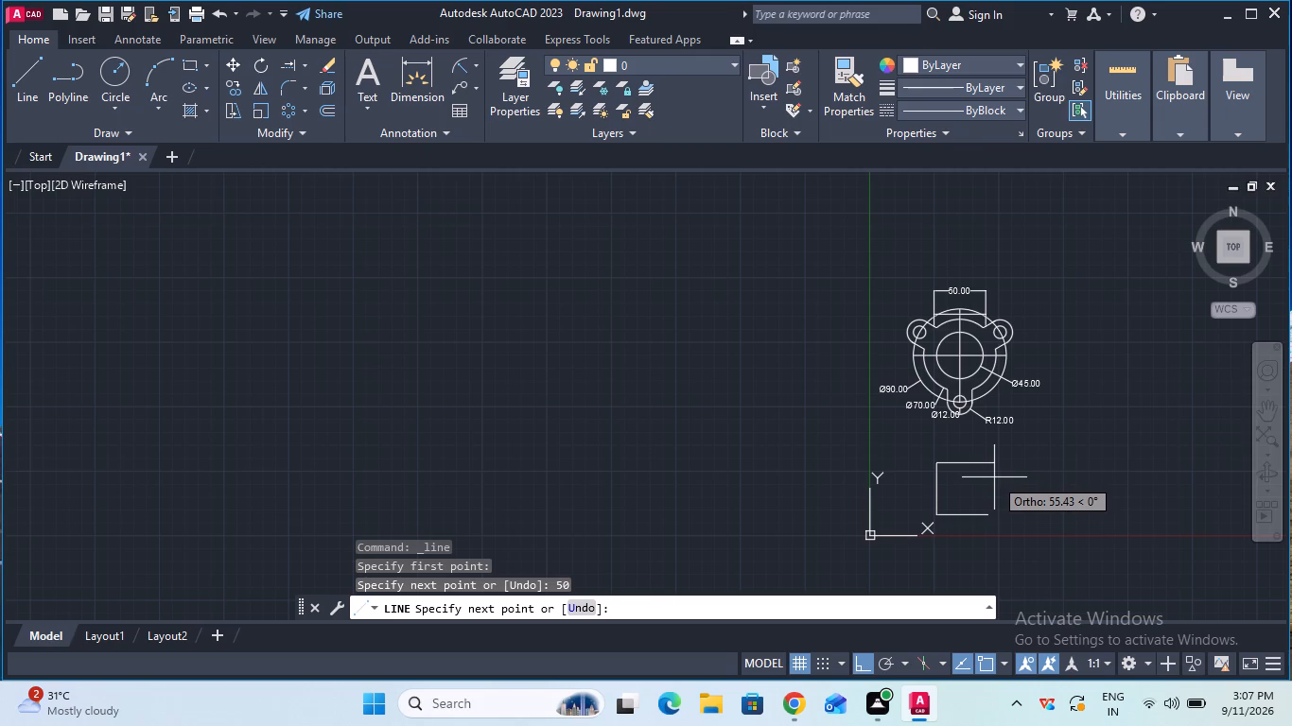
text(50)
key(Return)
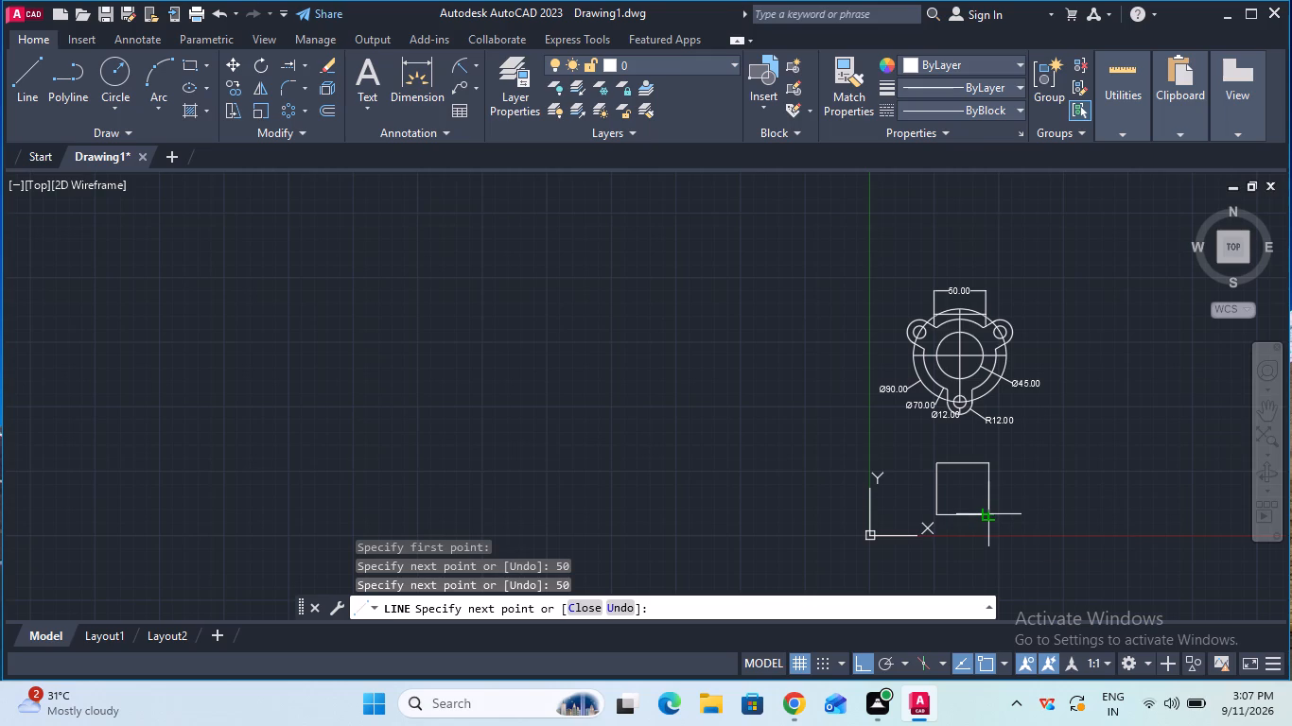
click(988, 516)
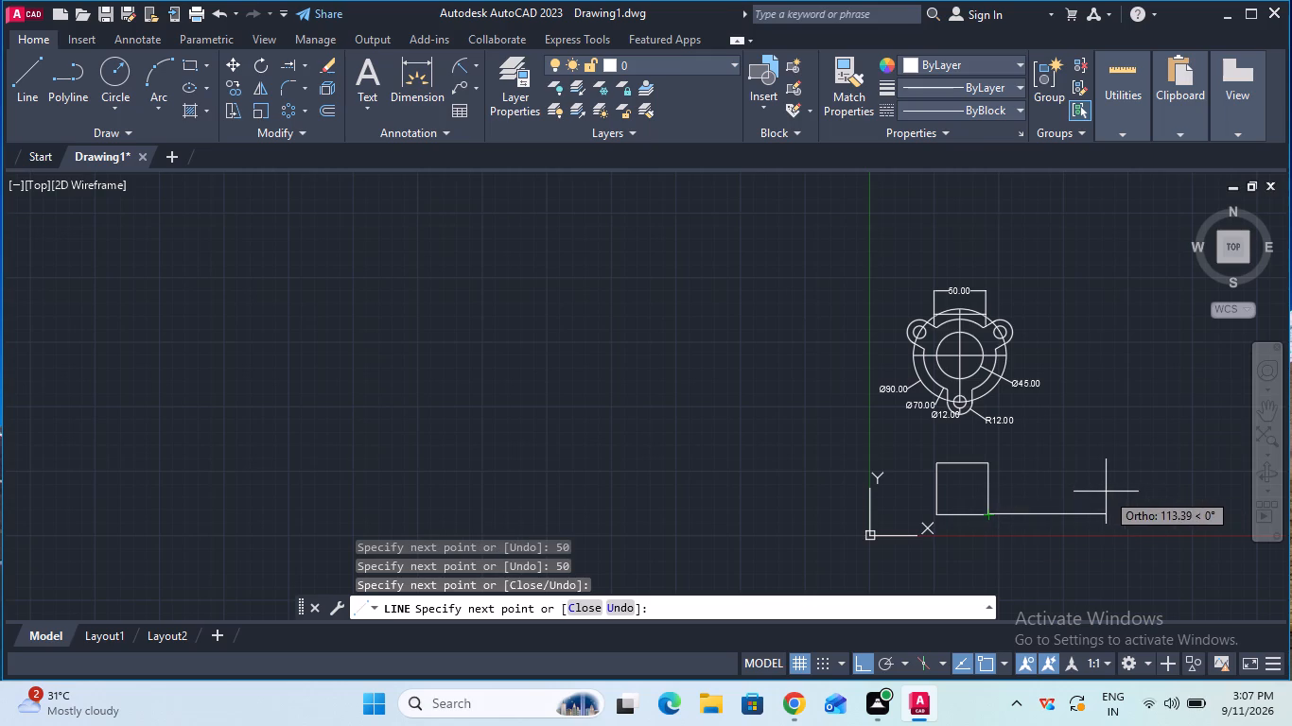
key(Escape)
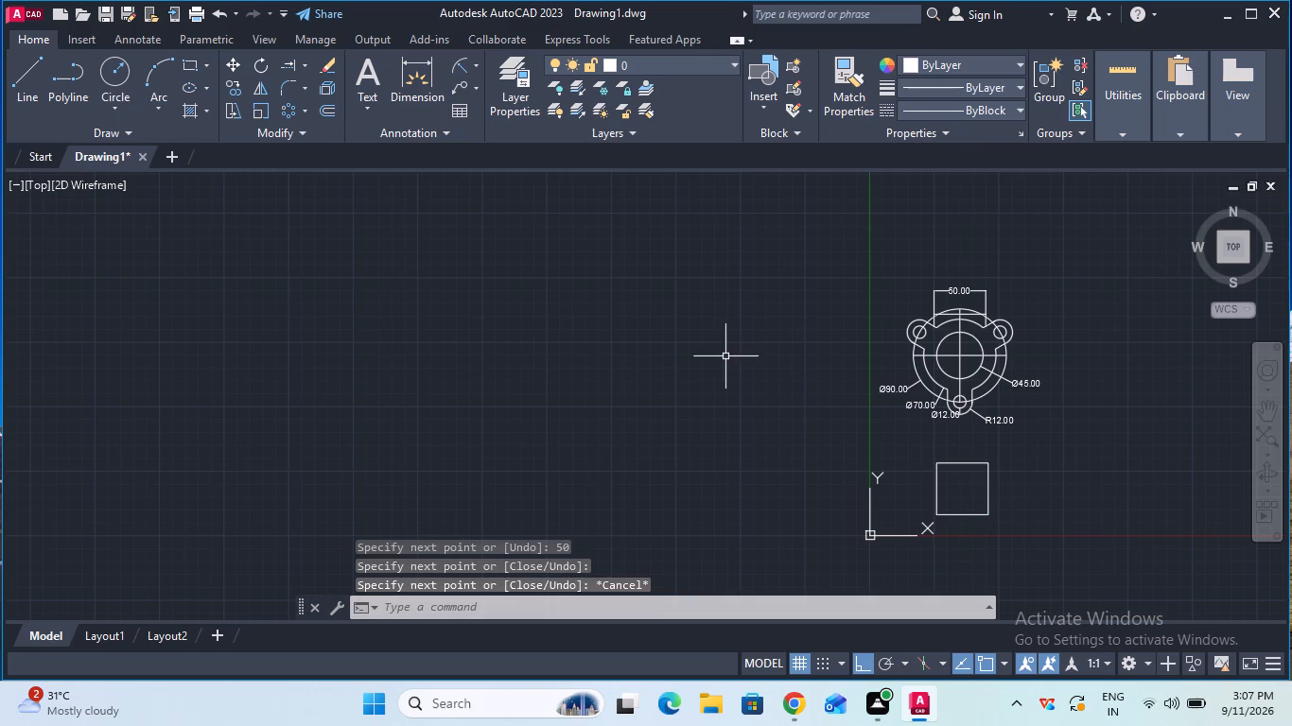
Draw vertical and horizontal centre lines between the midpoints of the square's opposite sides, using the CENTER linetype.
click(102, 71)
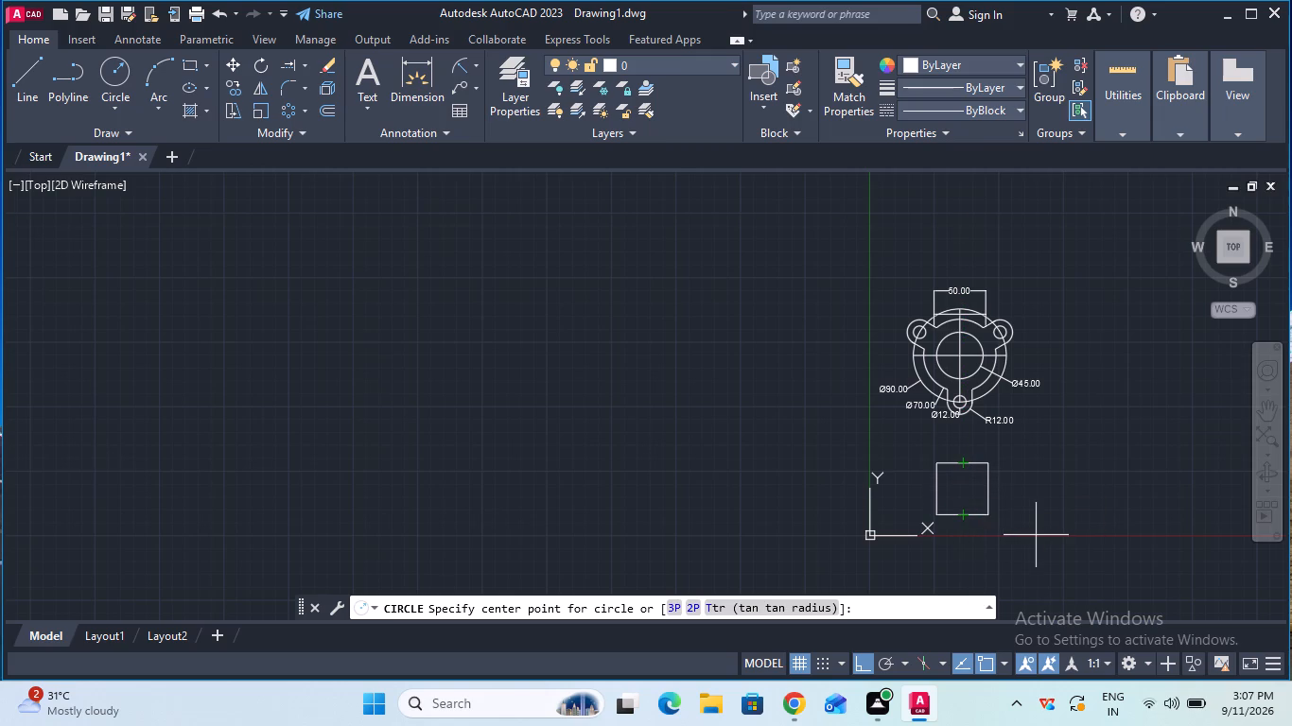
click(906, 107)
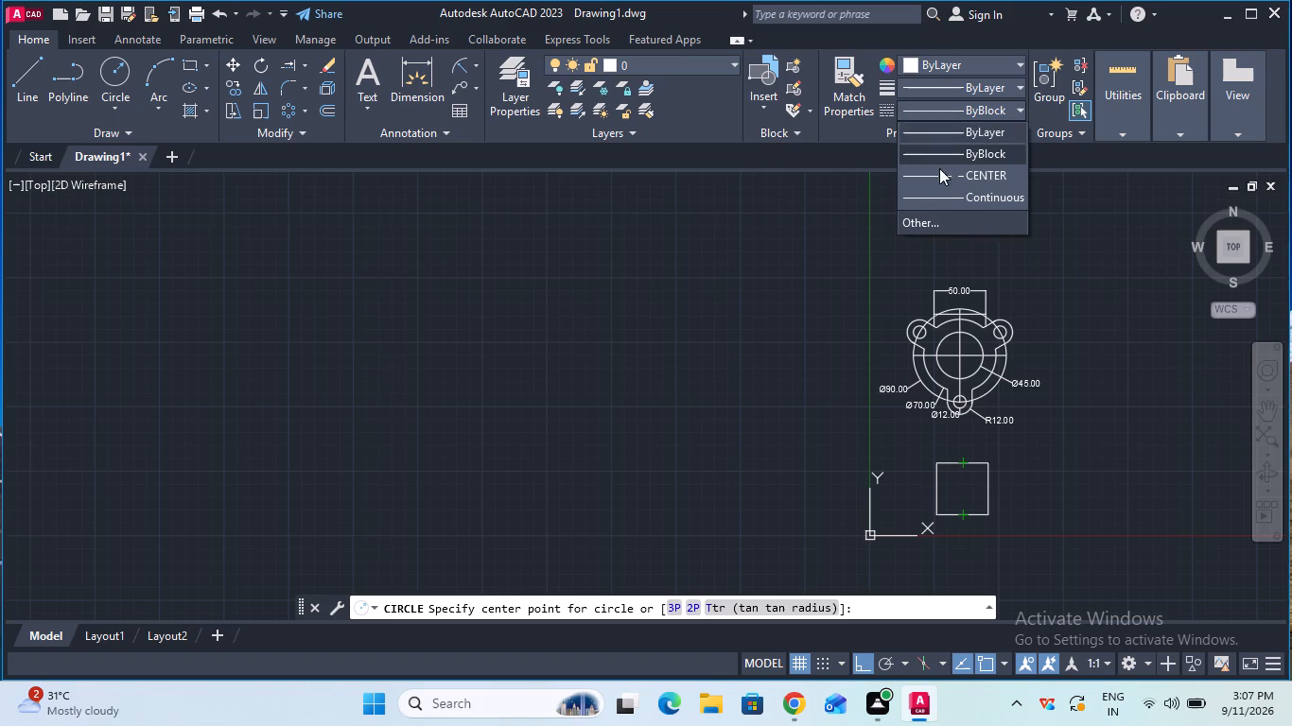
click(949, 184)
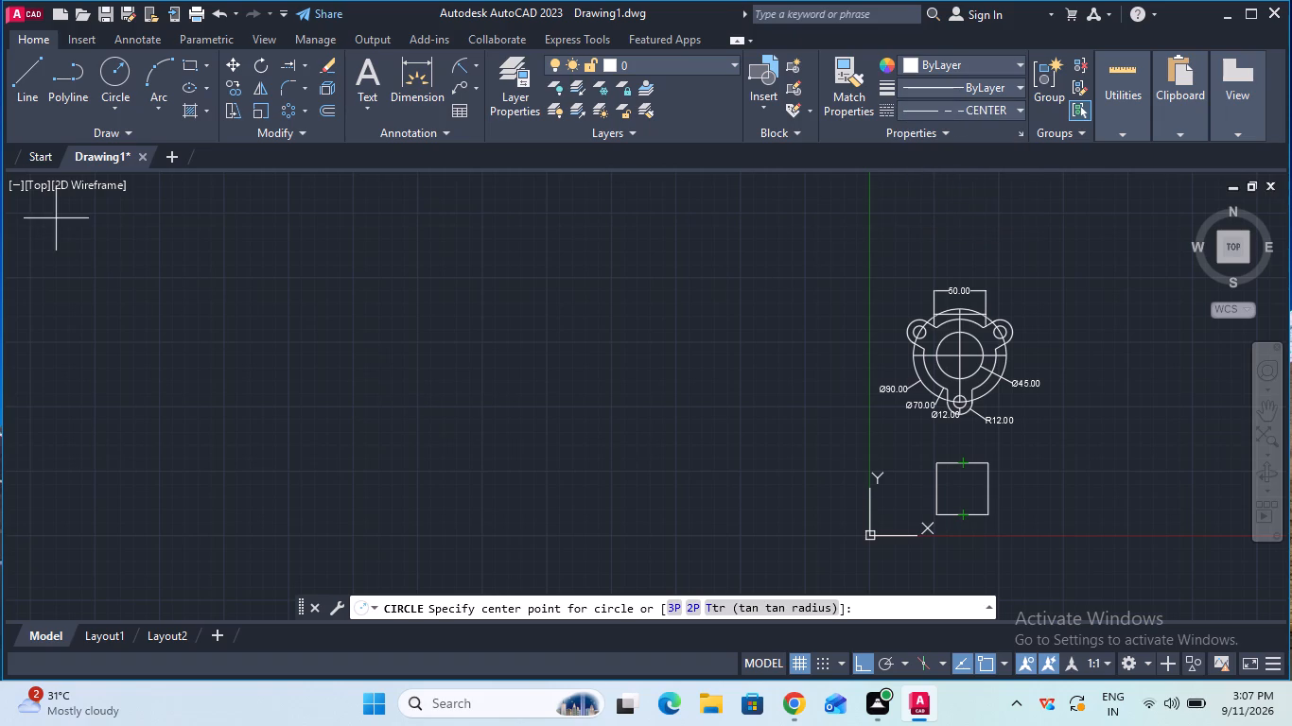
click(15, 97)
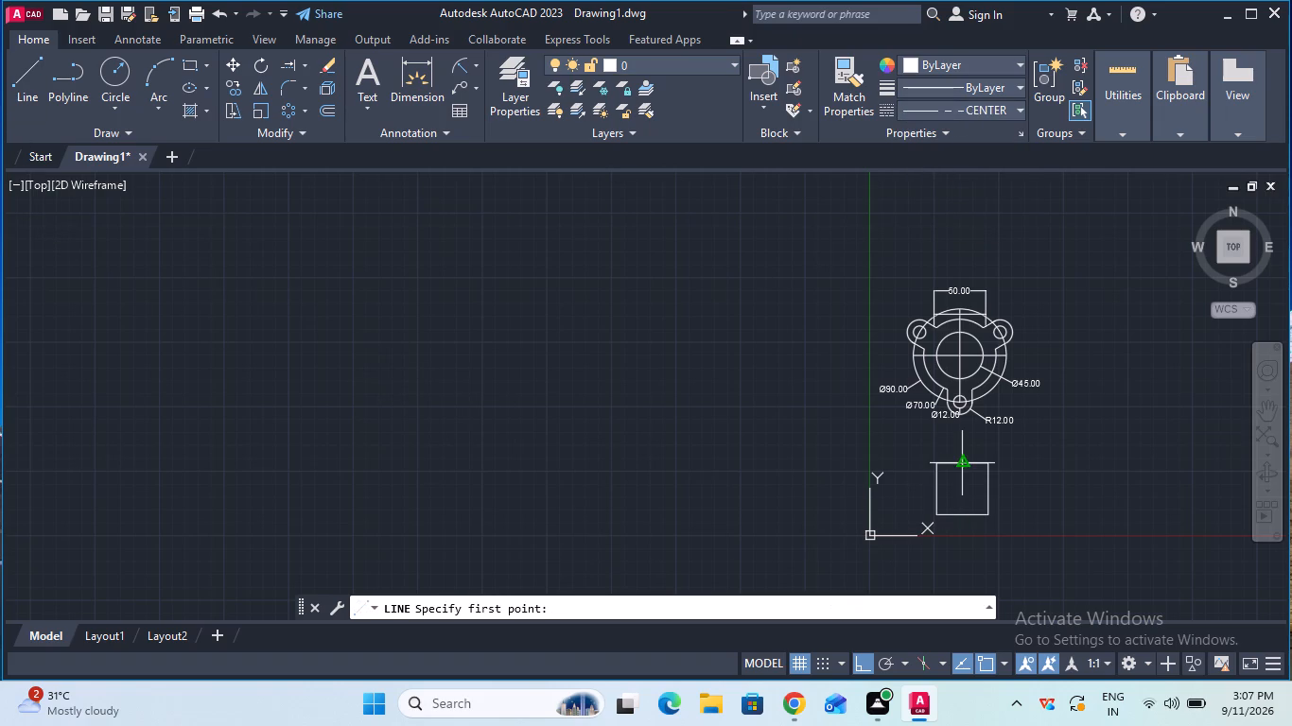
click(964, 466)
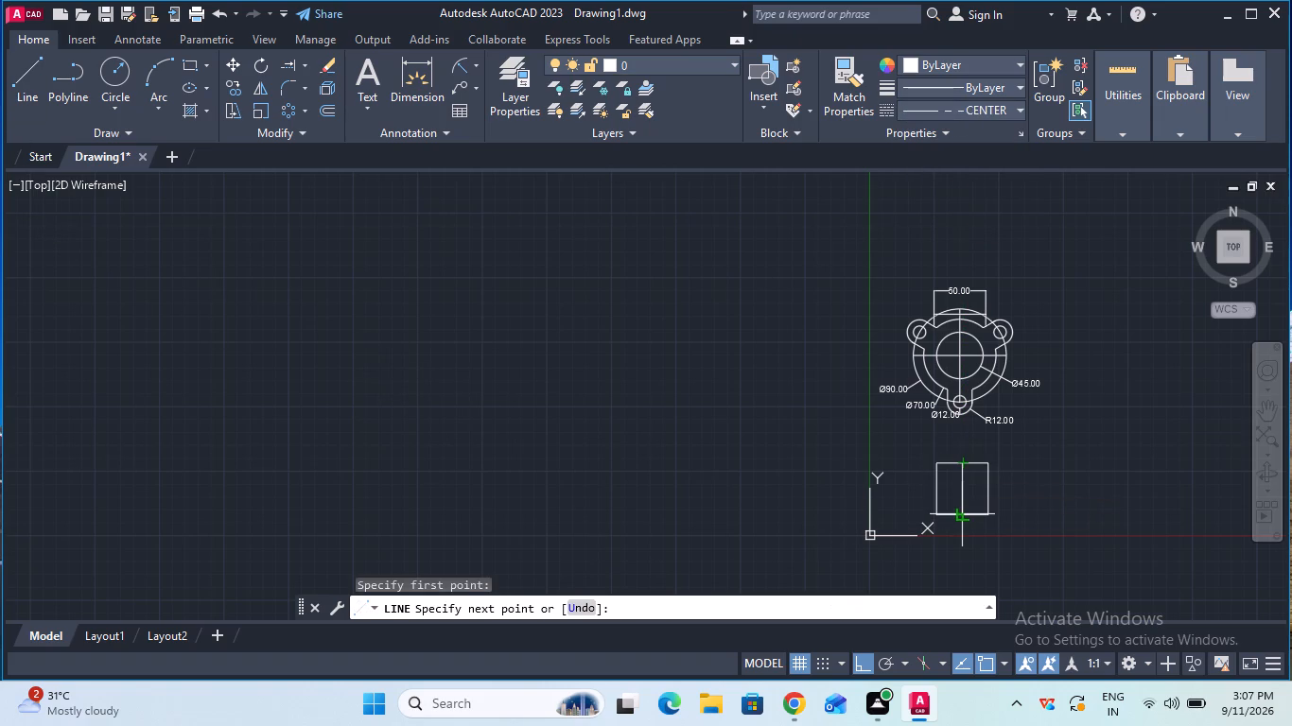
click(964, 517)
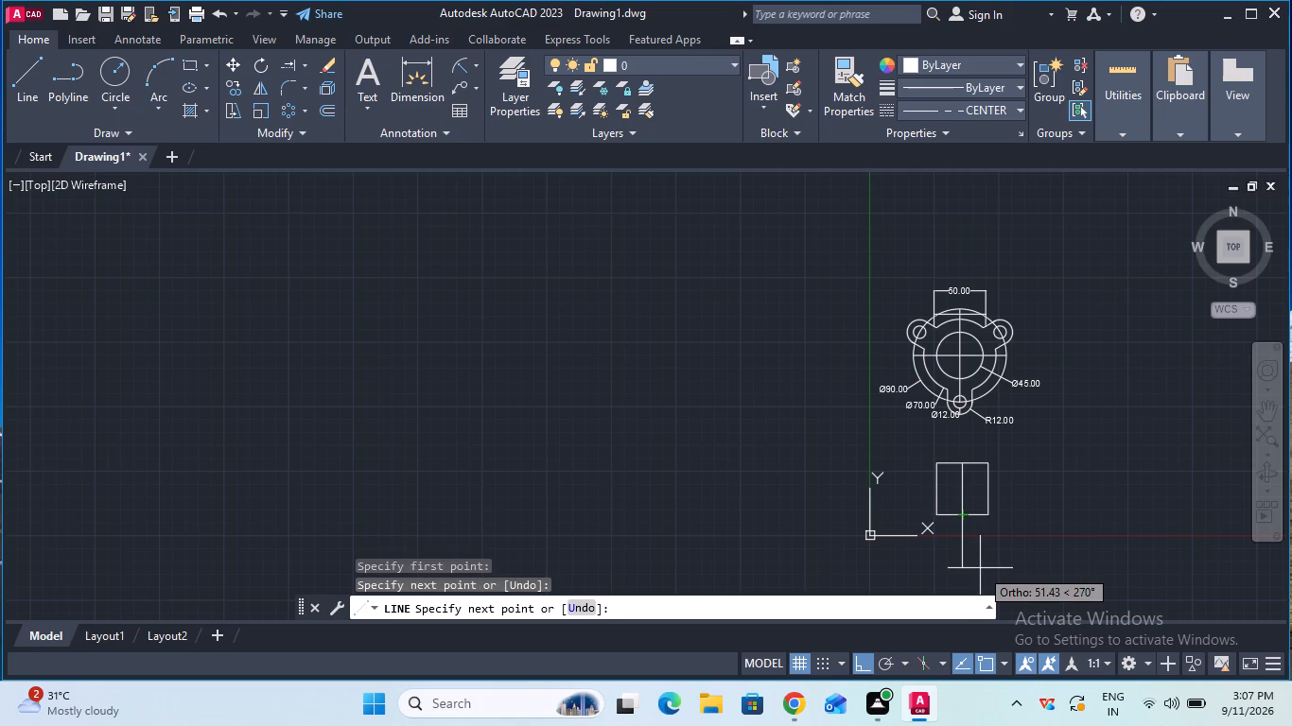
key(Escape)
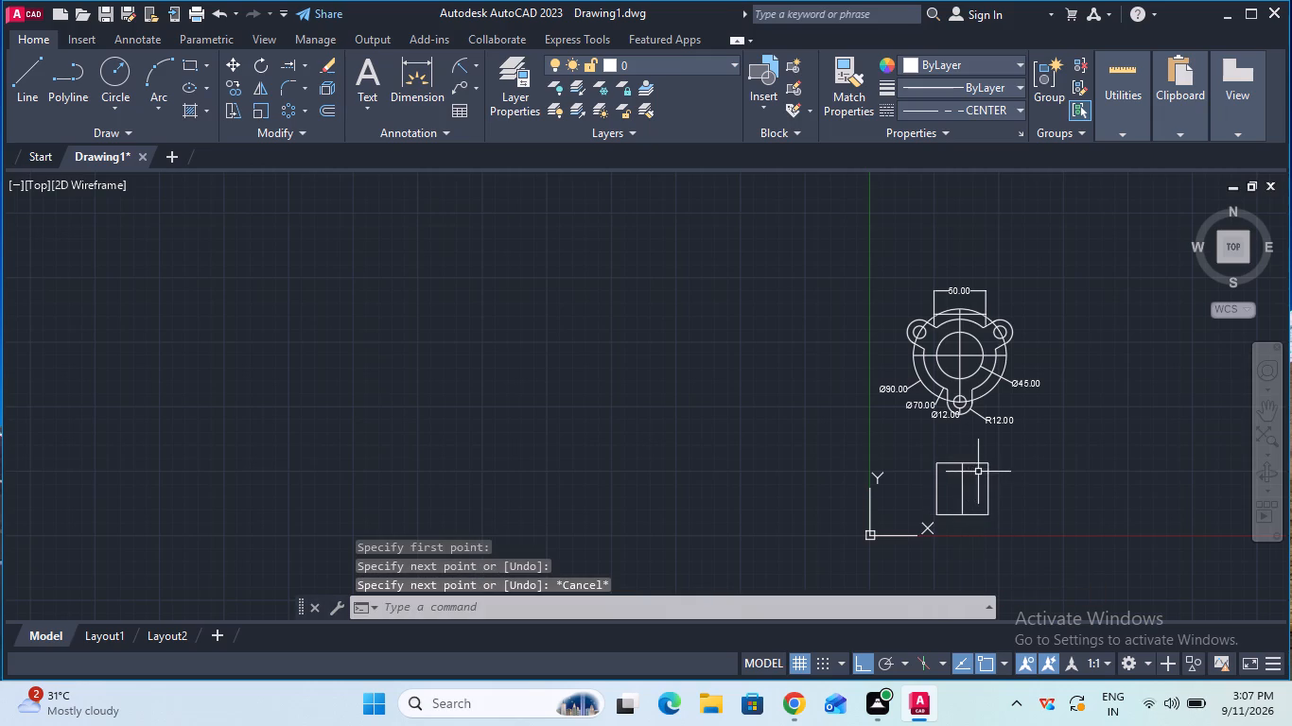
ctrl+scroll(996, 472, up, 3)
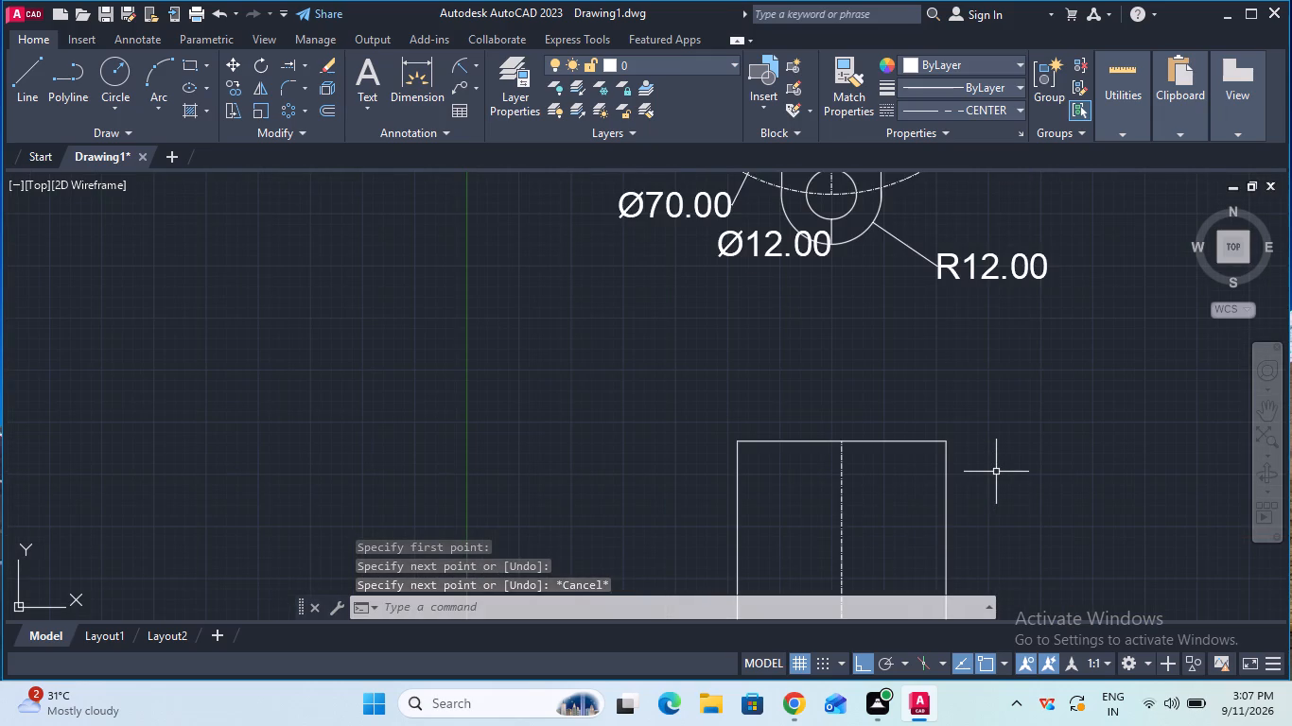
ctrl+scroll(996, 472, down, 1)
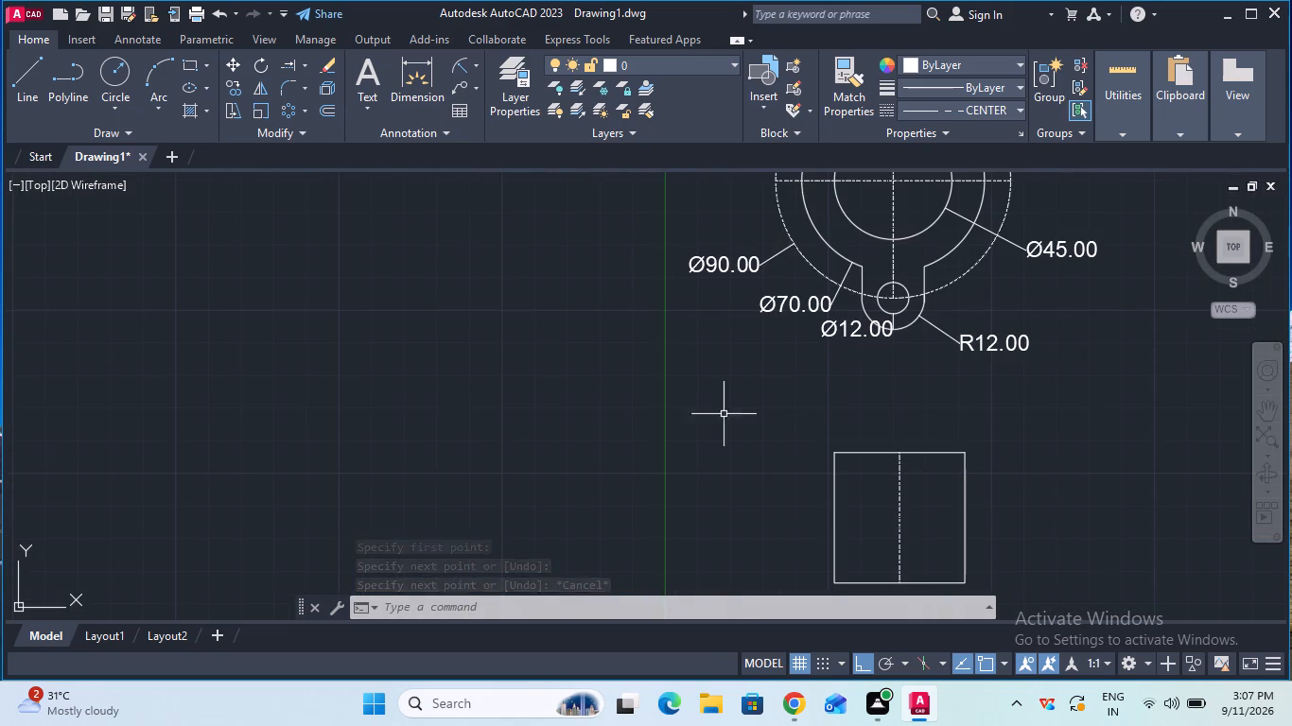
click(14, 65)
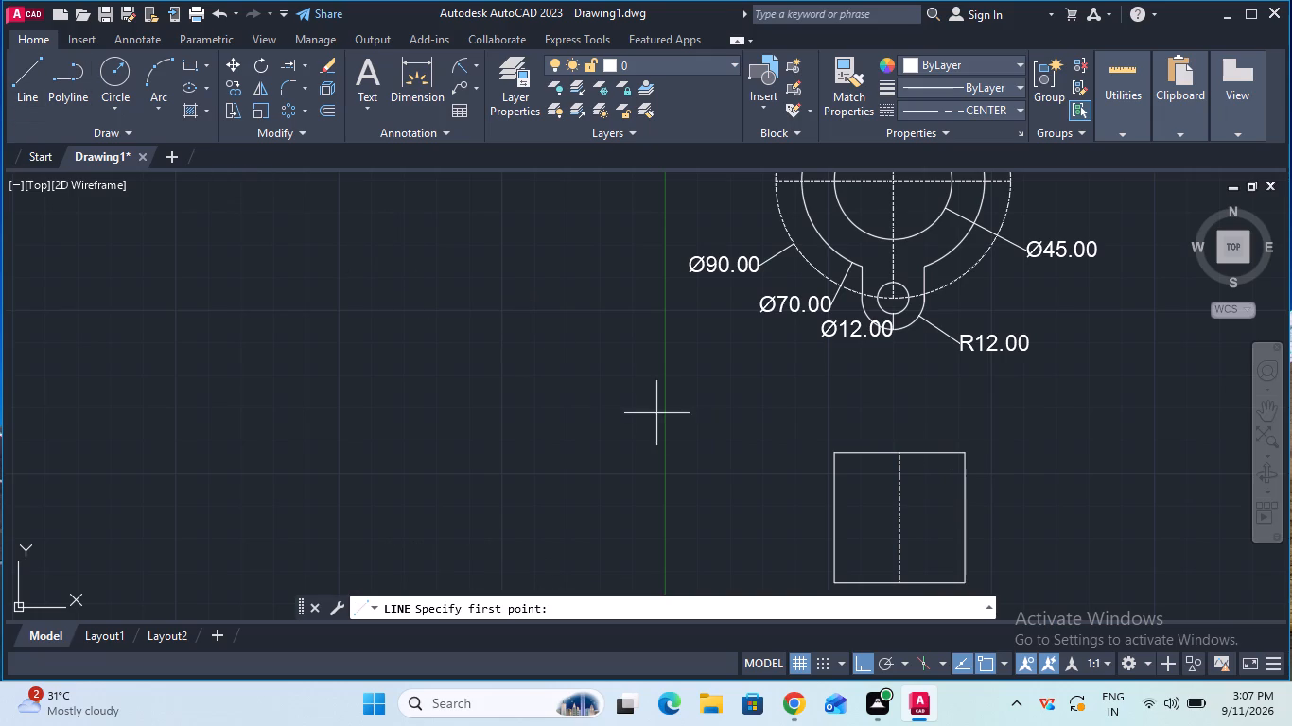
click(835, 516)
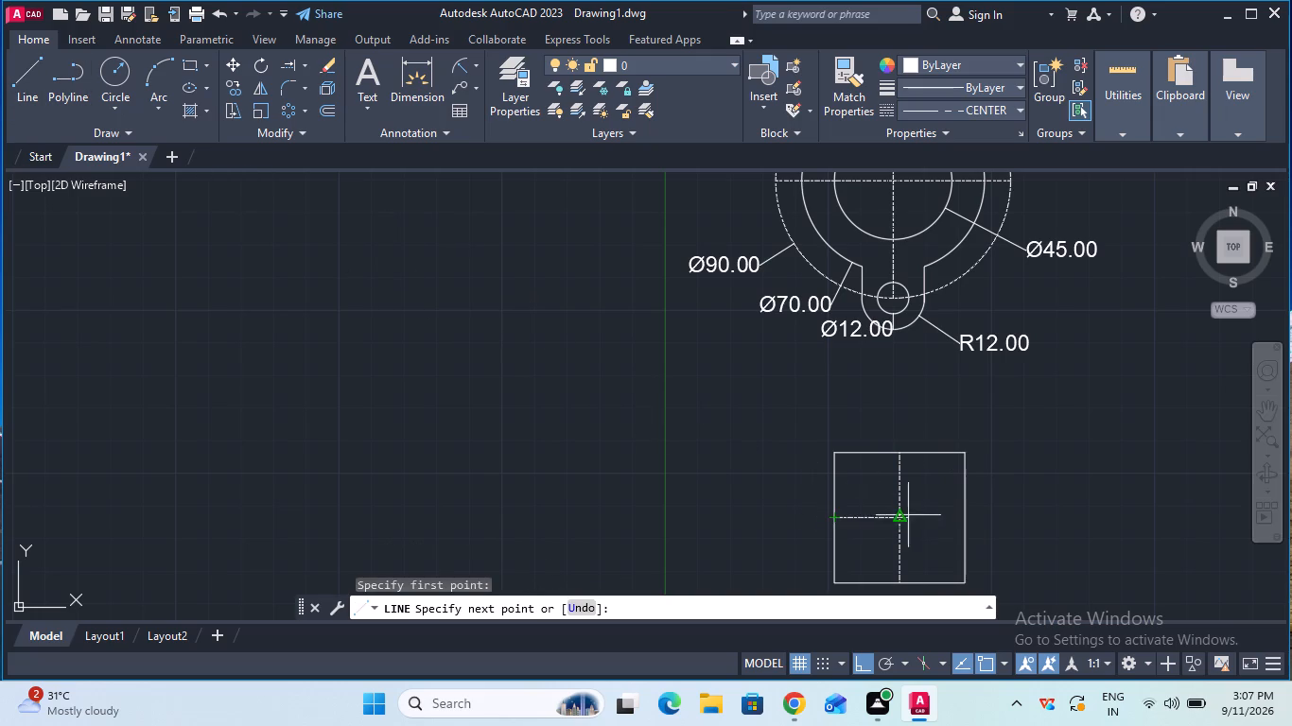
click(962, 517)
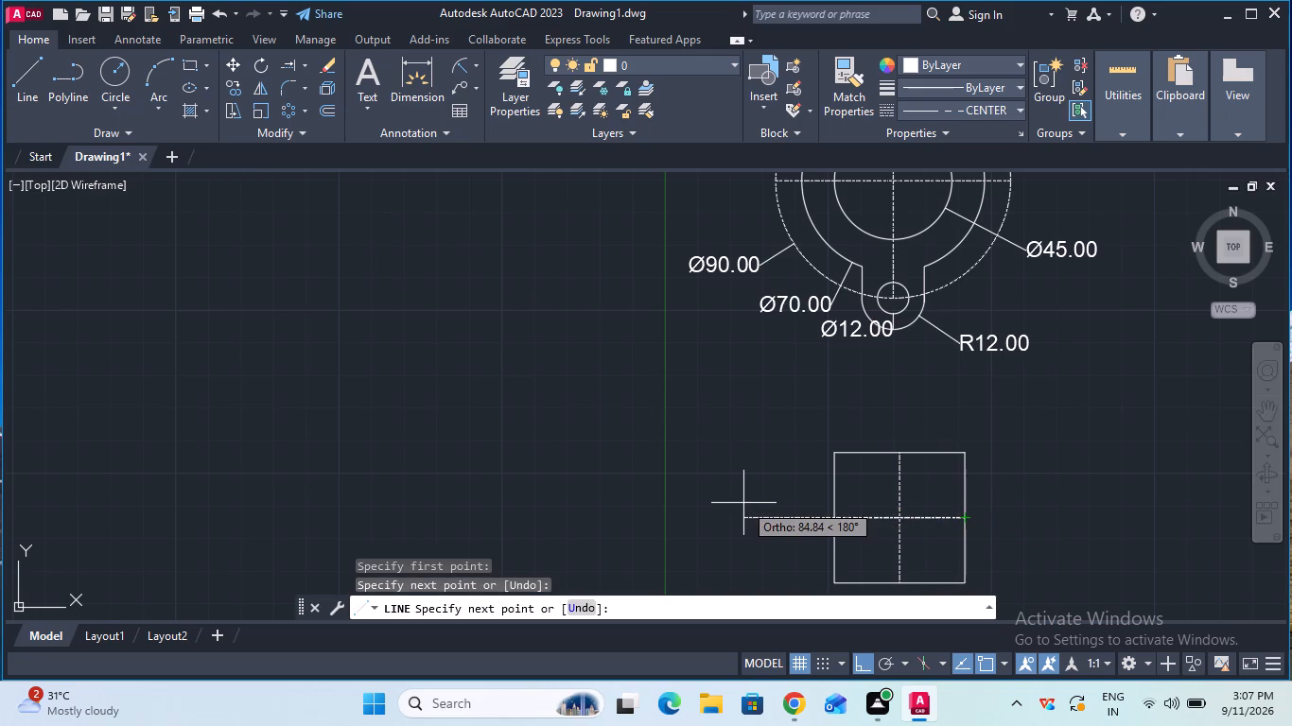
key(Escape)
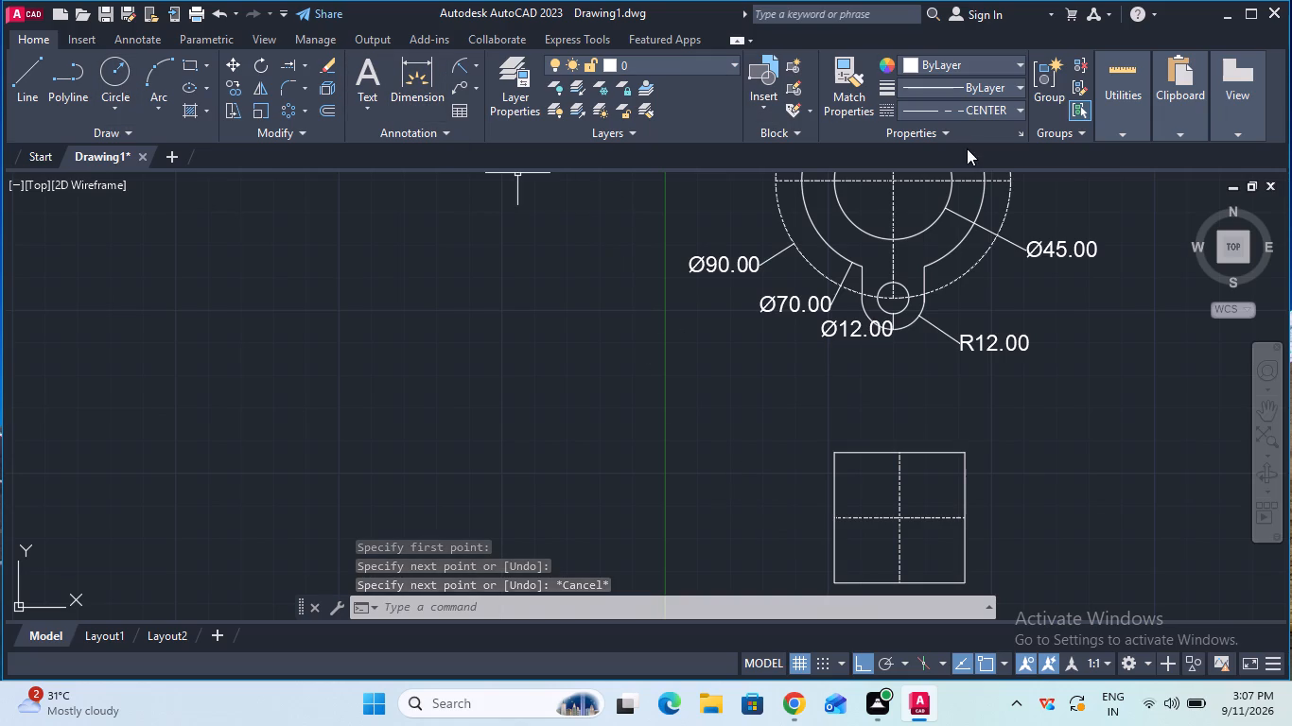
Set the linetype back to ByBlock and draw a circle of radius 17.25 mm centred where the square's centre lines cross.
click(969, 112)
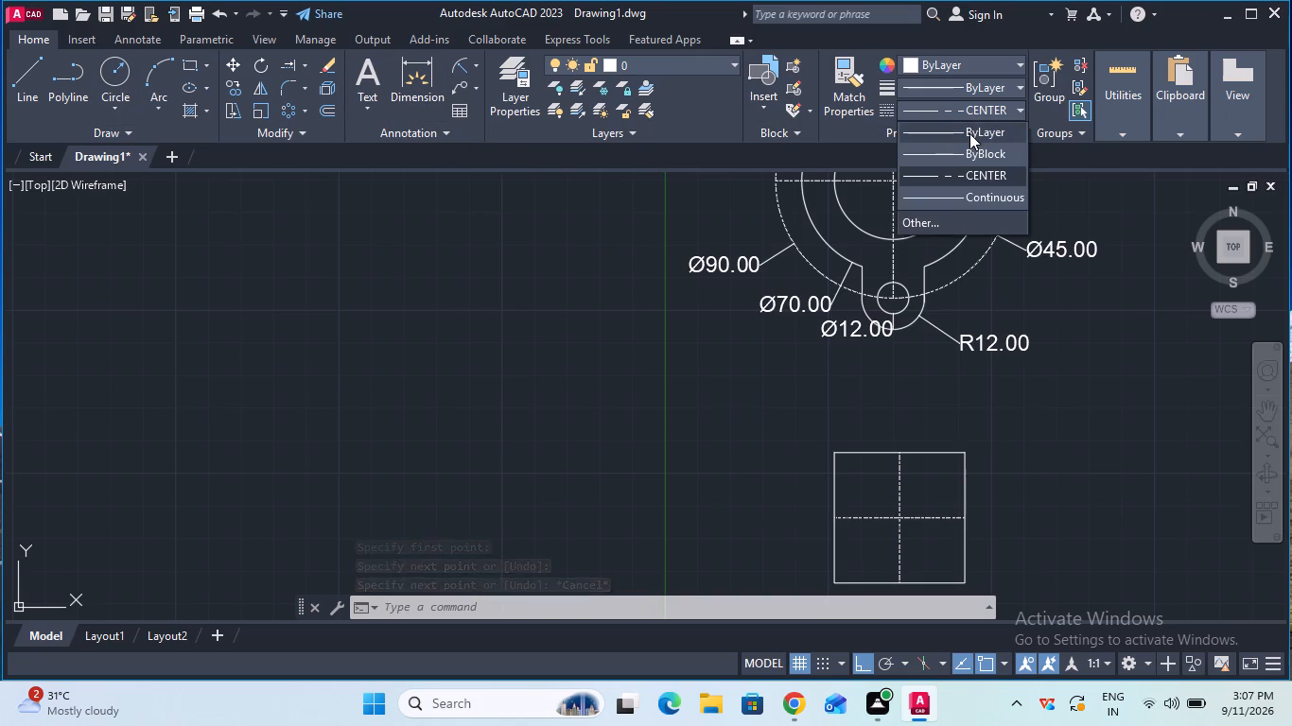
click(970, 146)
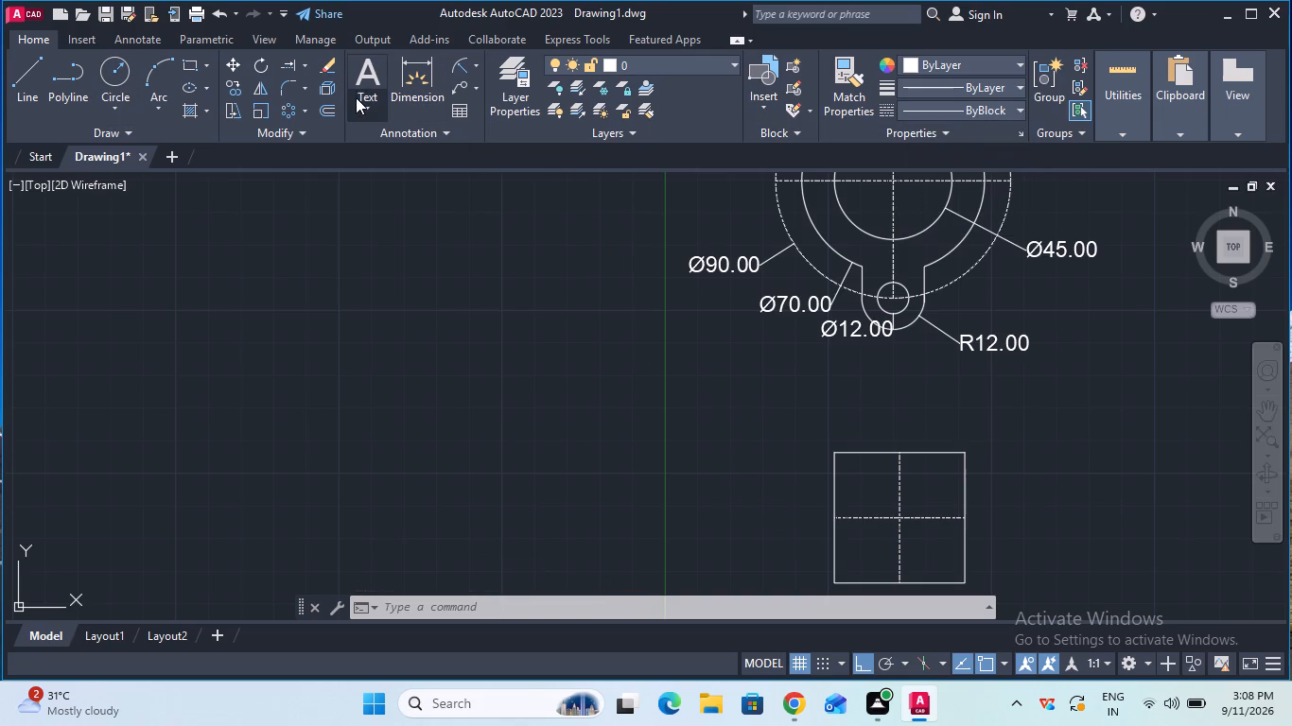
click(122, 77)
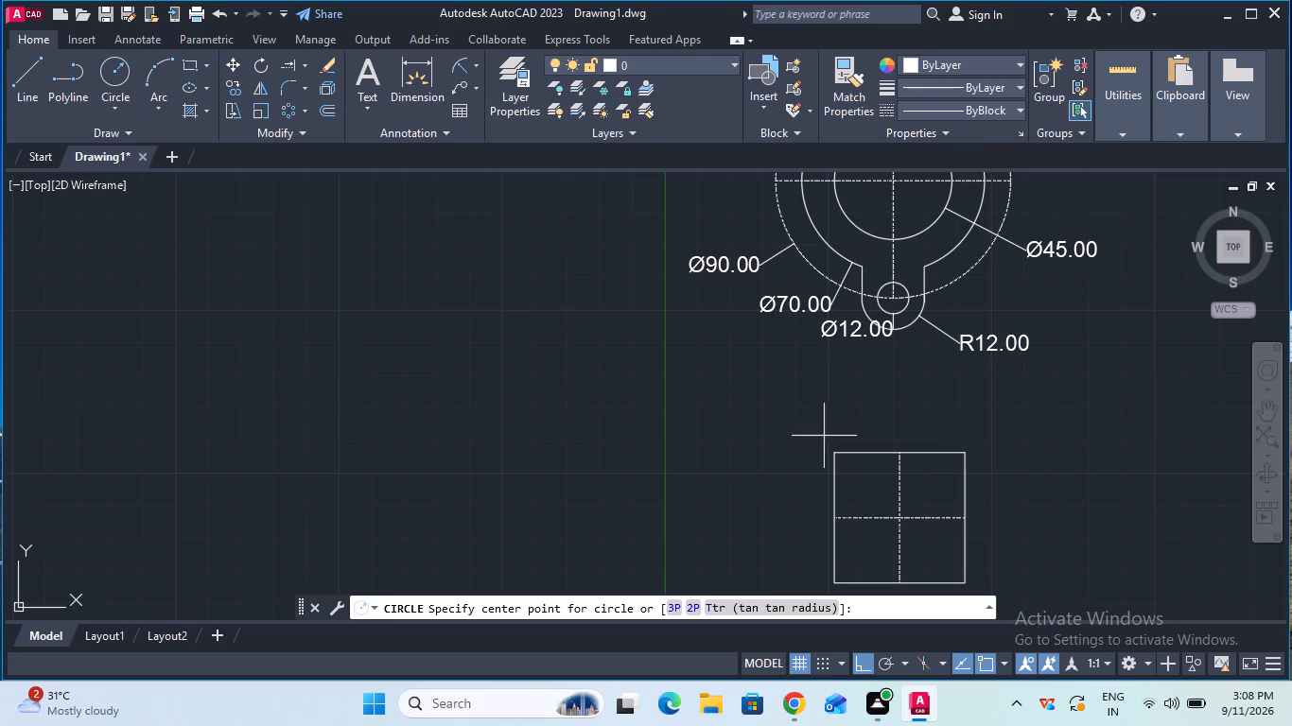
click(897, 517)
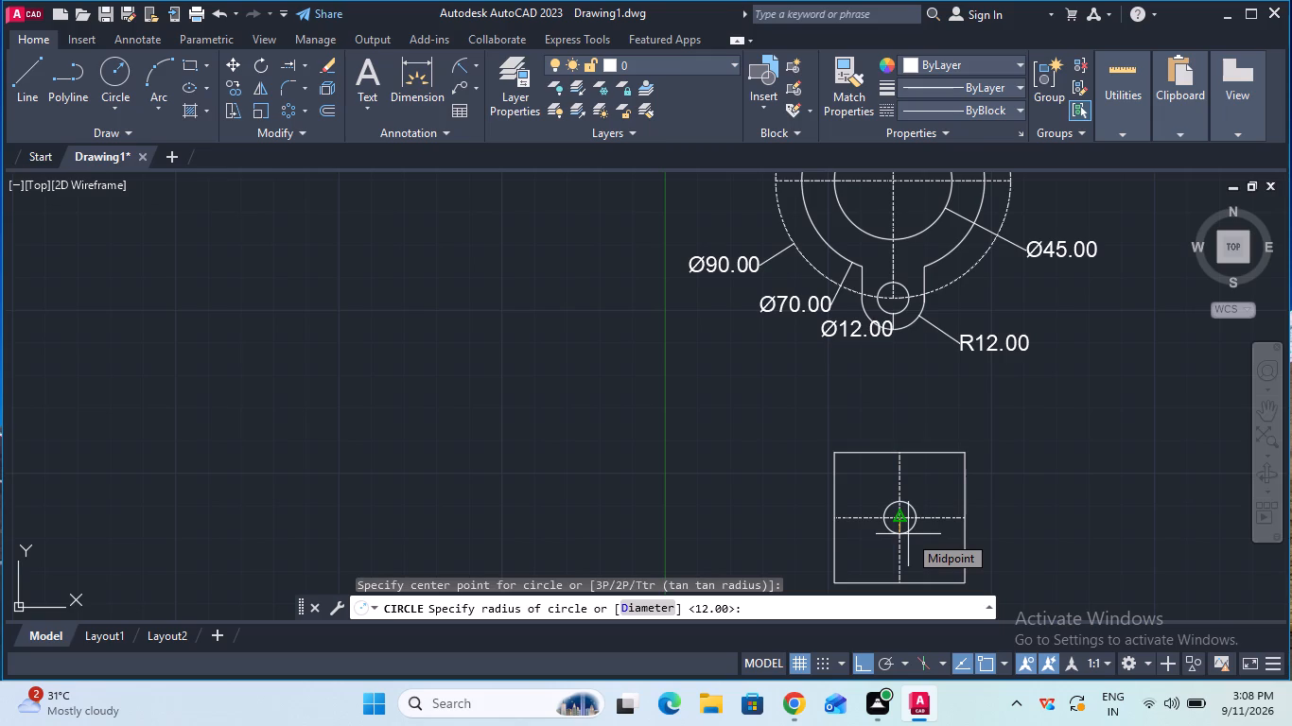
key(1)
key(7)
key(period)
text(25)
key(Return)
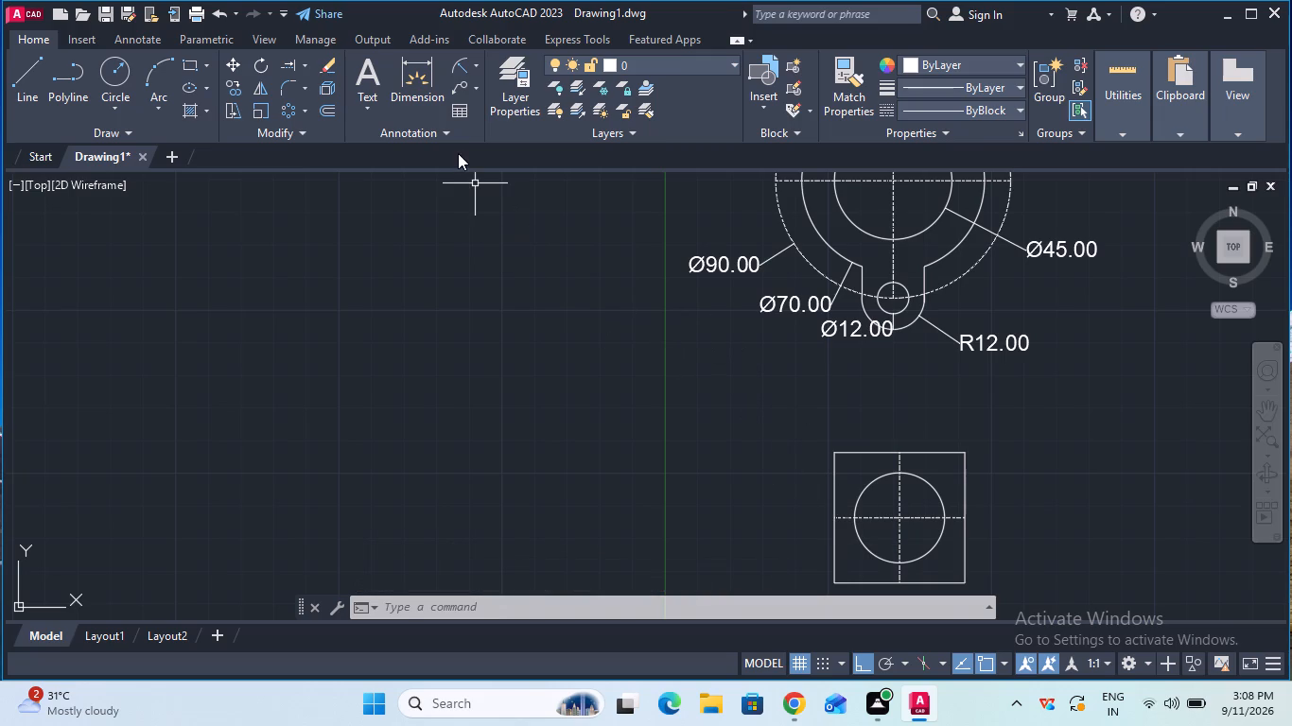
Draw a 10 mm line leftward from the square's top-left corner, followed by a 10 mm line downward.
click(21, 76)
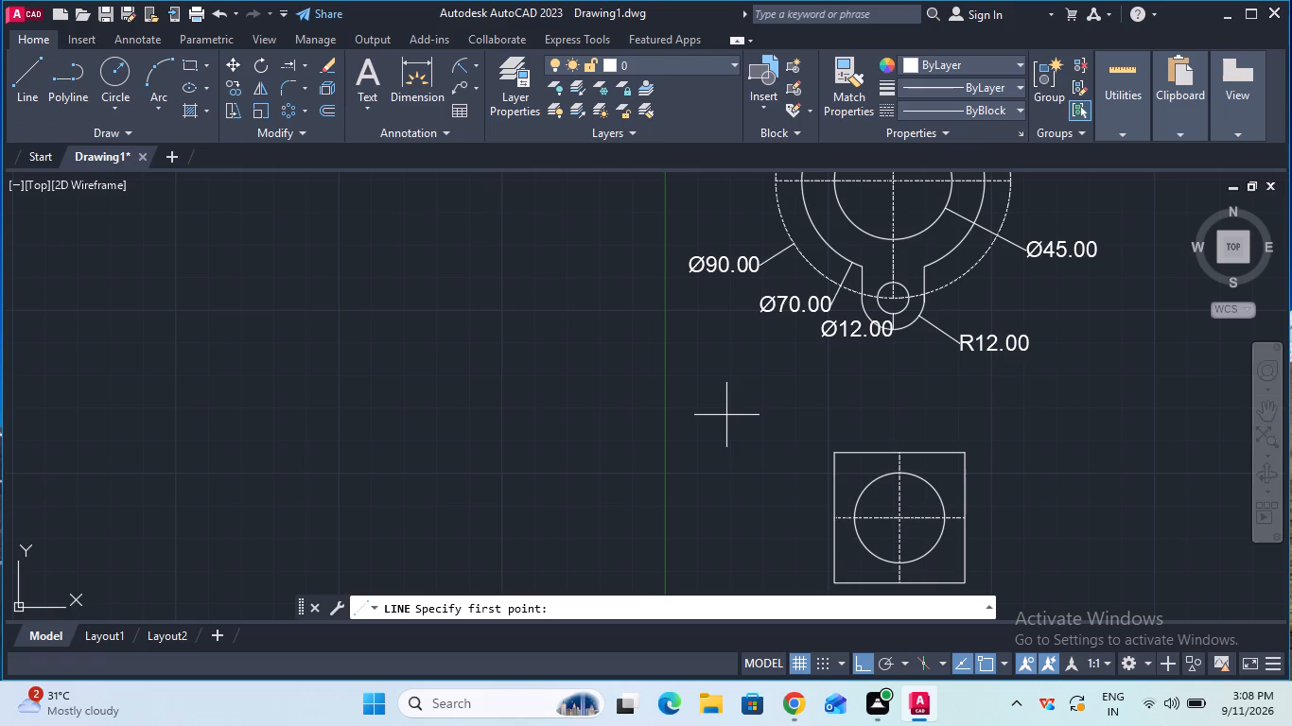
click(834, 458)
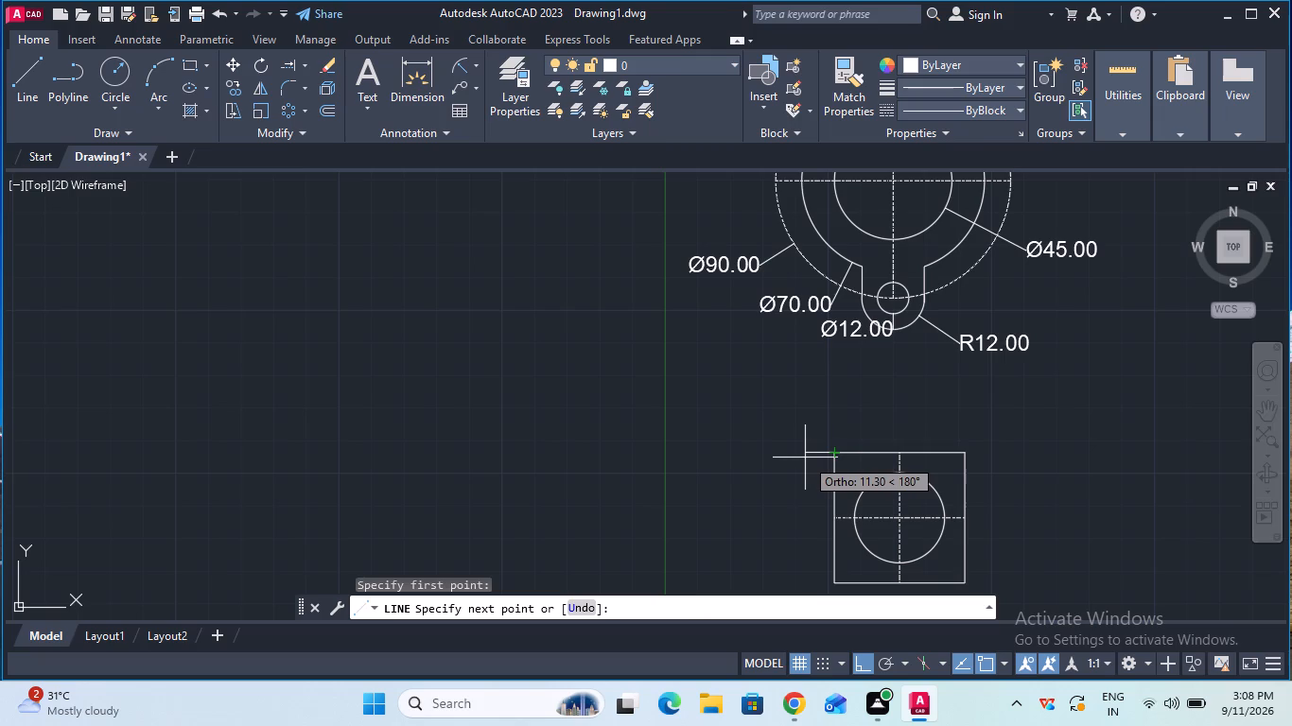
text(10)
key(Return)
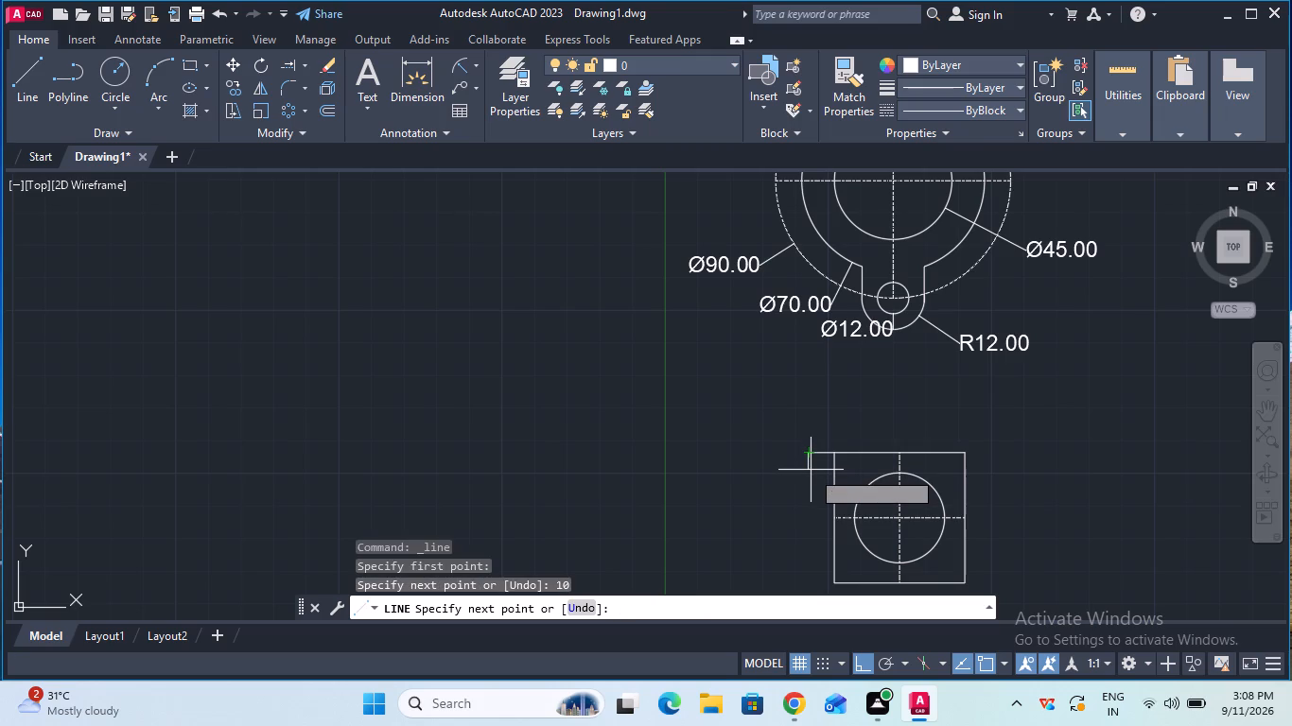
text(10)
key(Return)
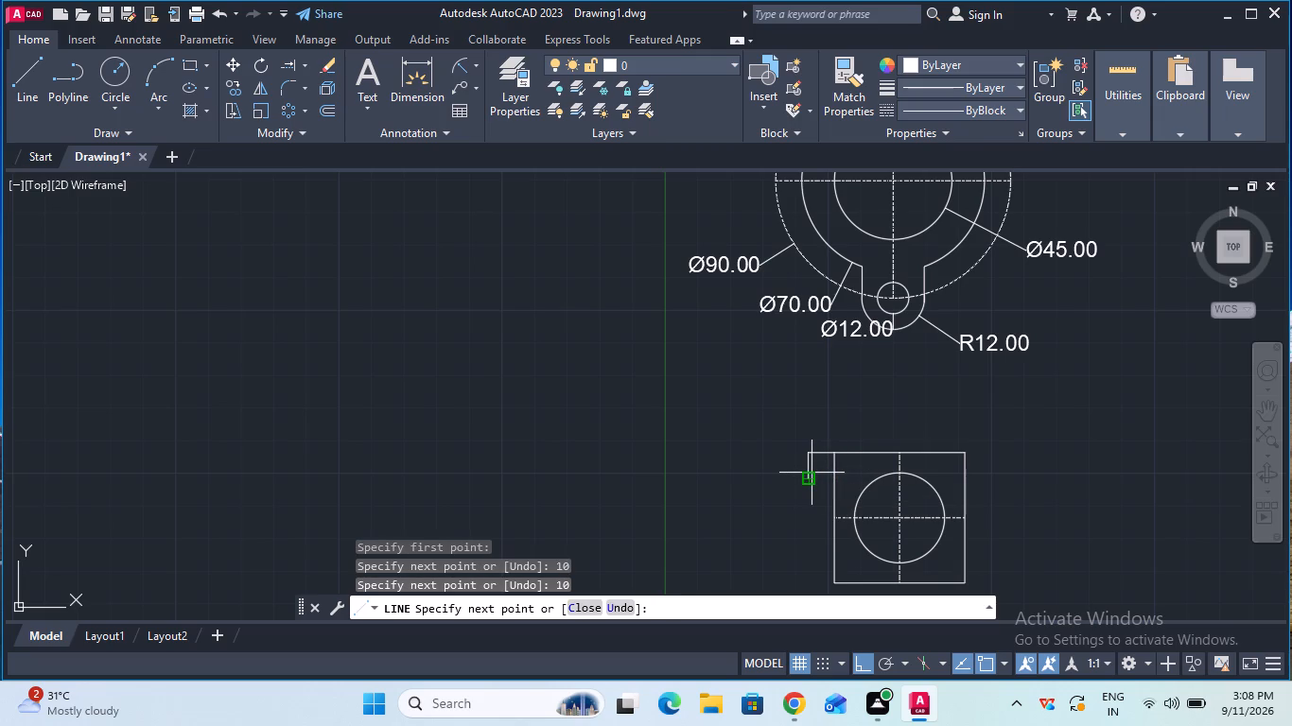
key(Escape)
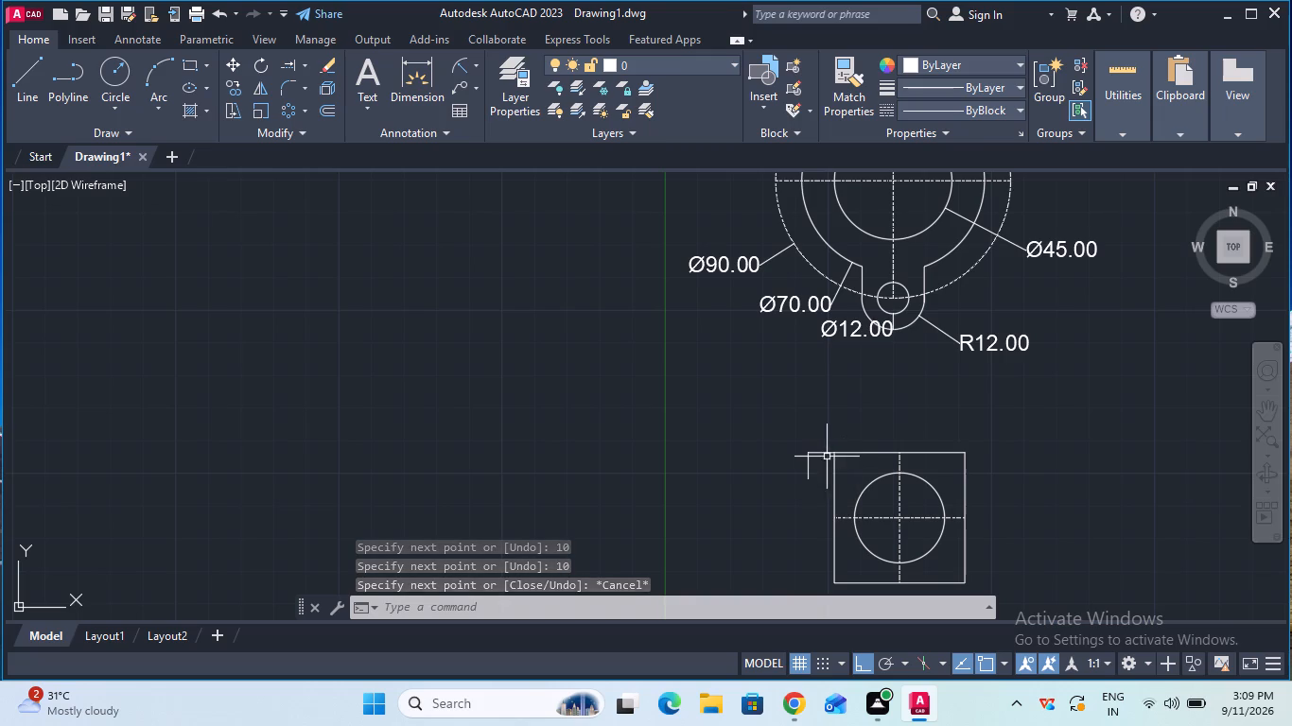
Erase the whole view below the part: the square, its centre lines, the circle and the short corner lines.
click(774, 427)
click(1071, 610)
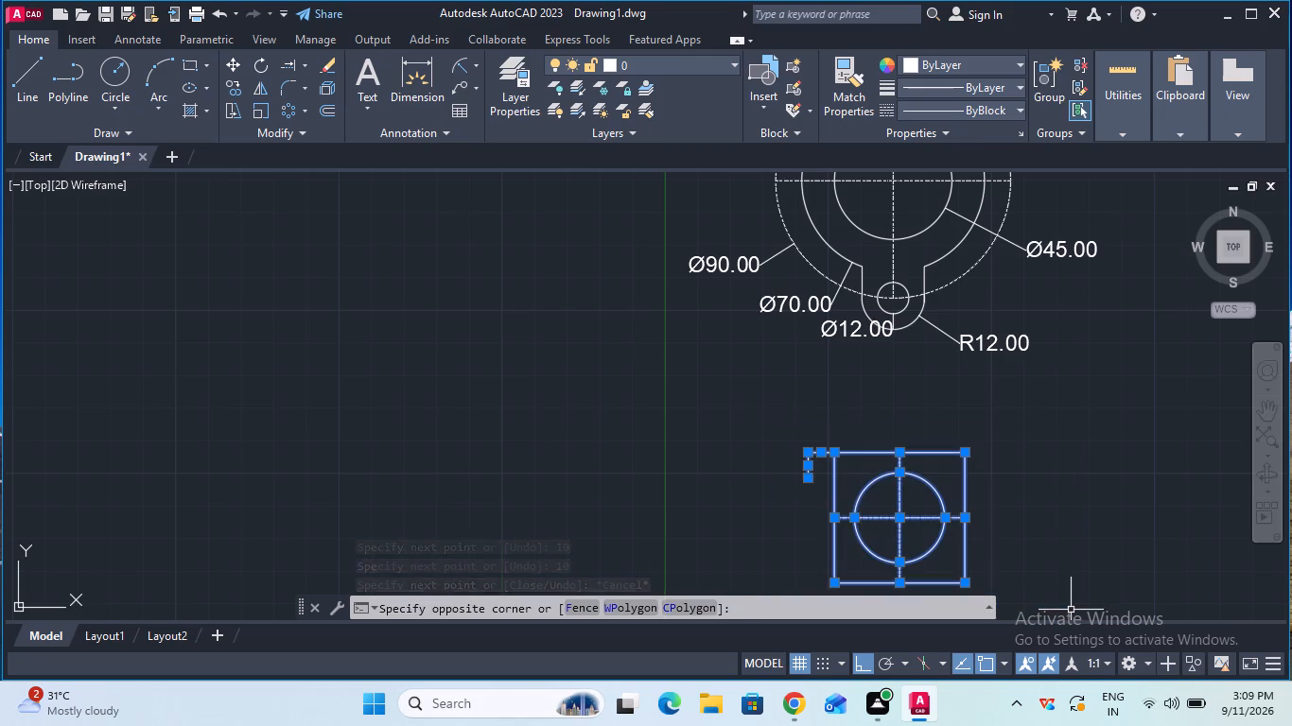
key(Delete)
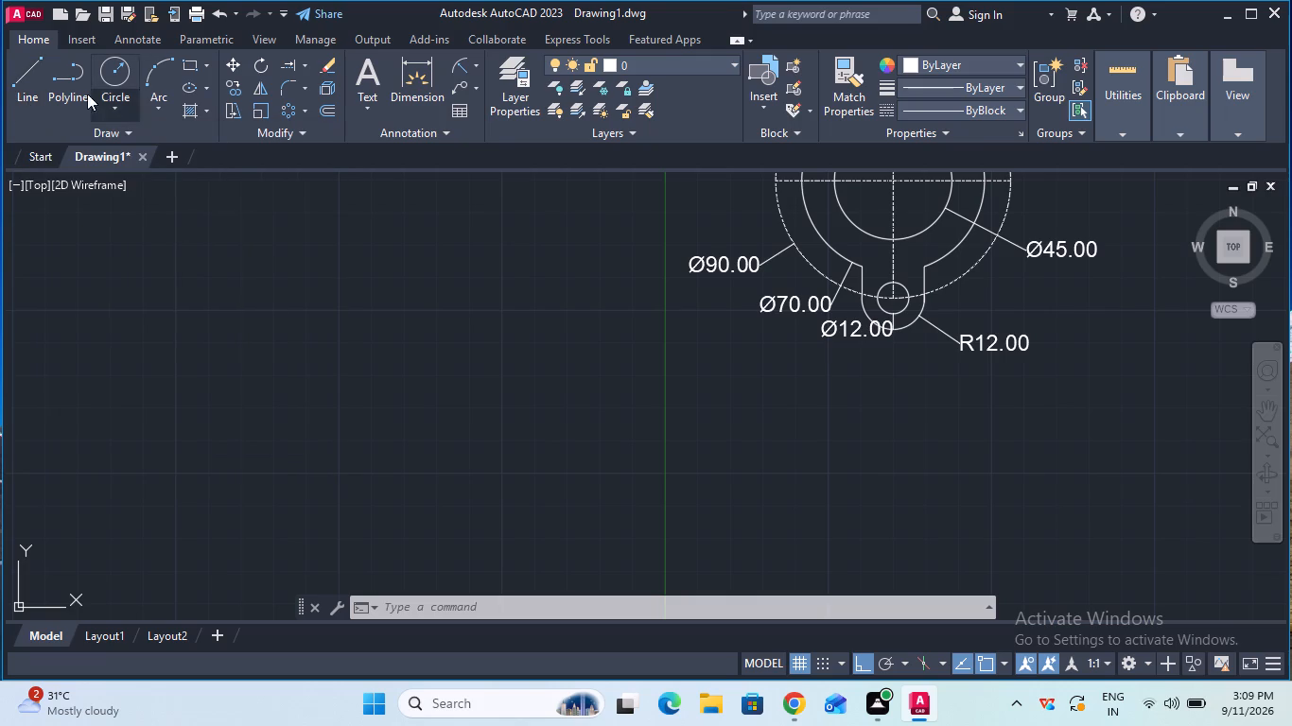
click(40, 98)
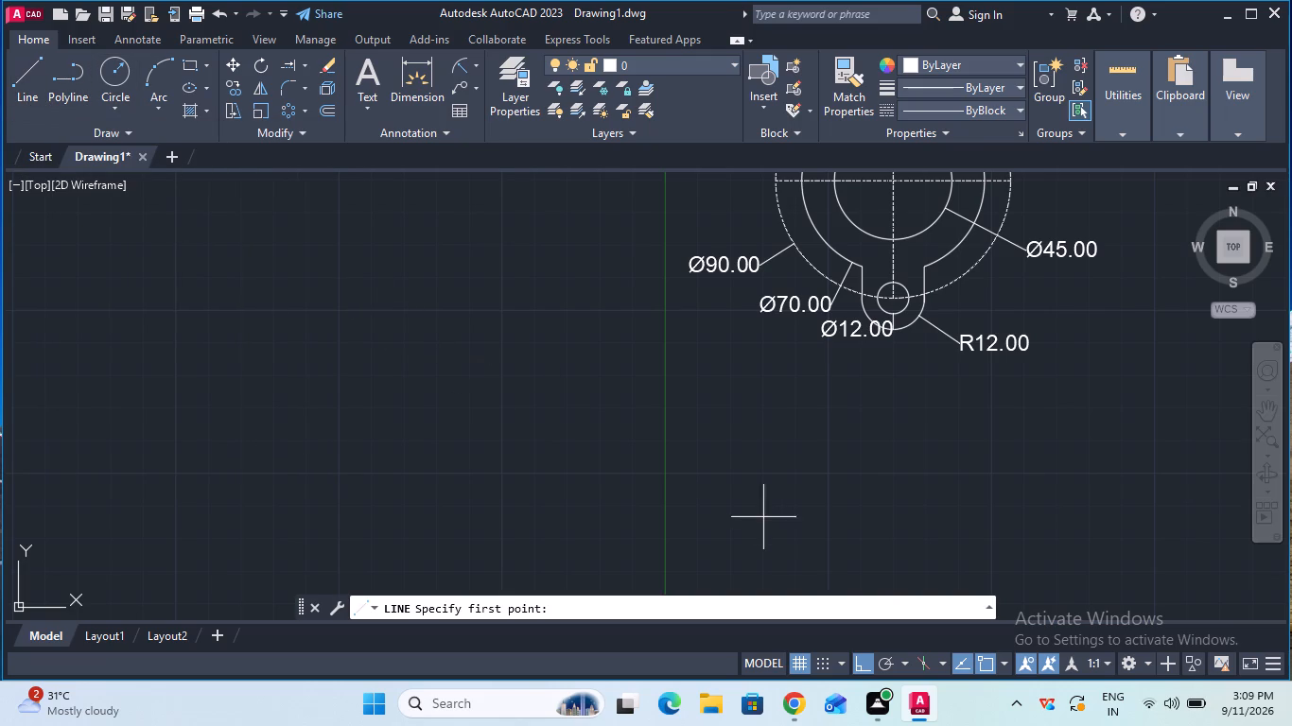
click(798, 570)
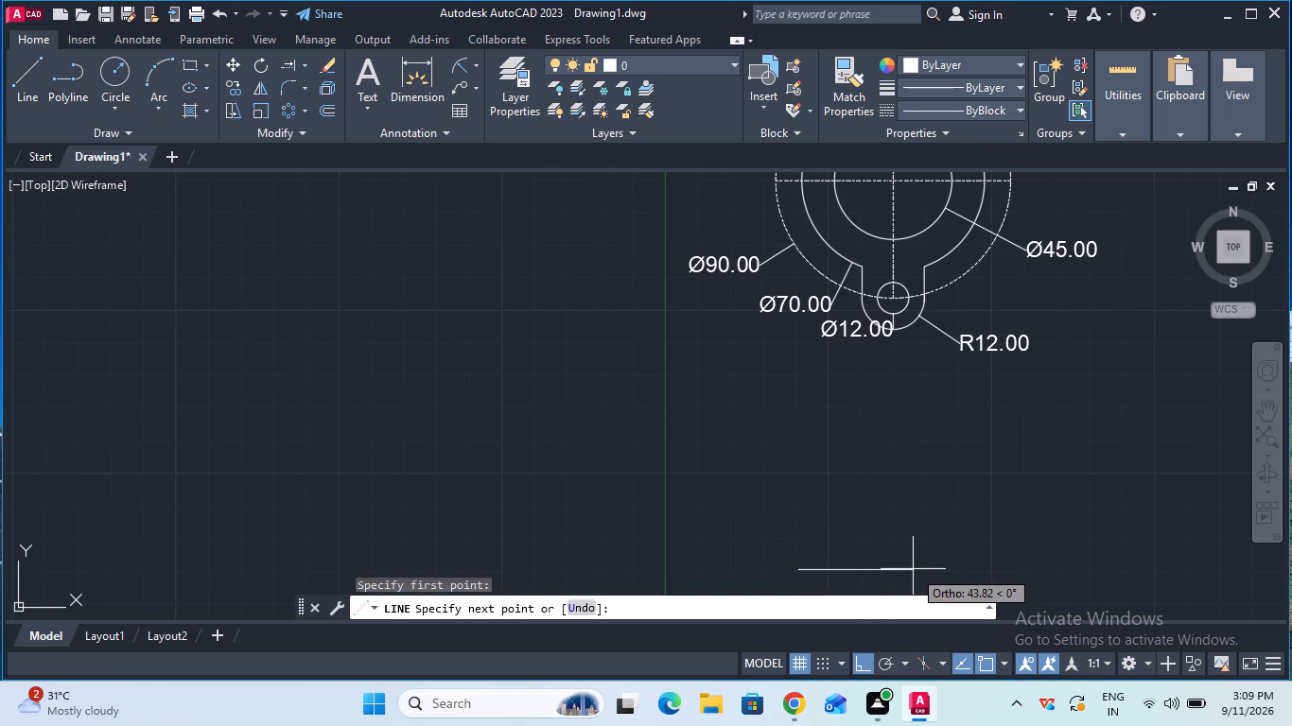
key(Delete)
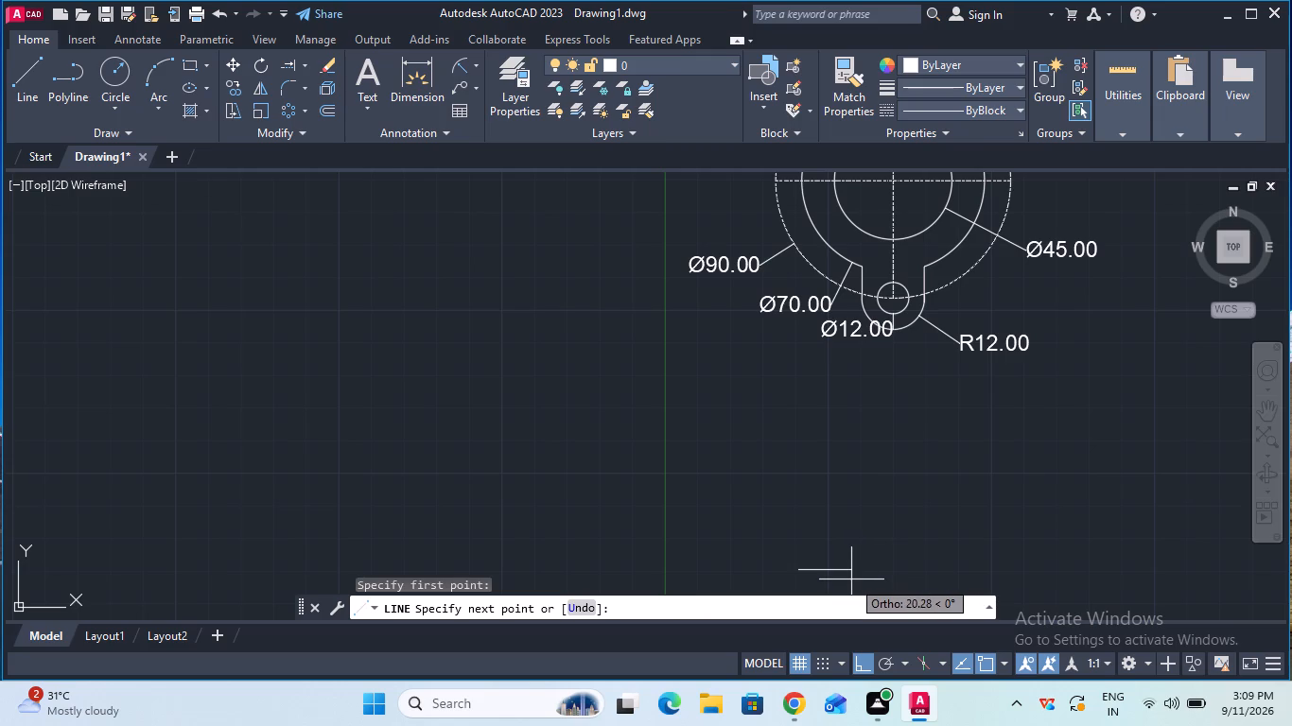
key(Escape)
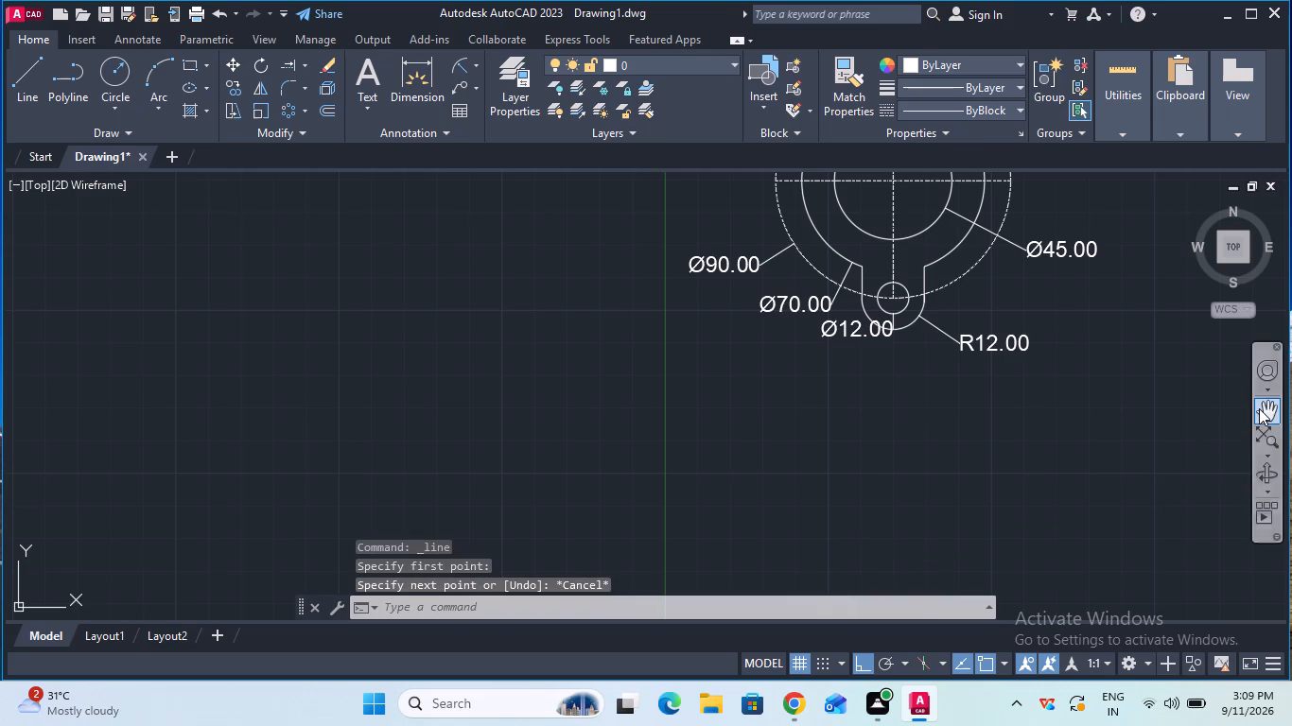
Draw a 50 mm horizontal line rightward in the empty area below the part, just above the X axis.
click(1259, 408)
drag(1127, 479, 1056, 274)
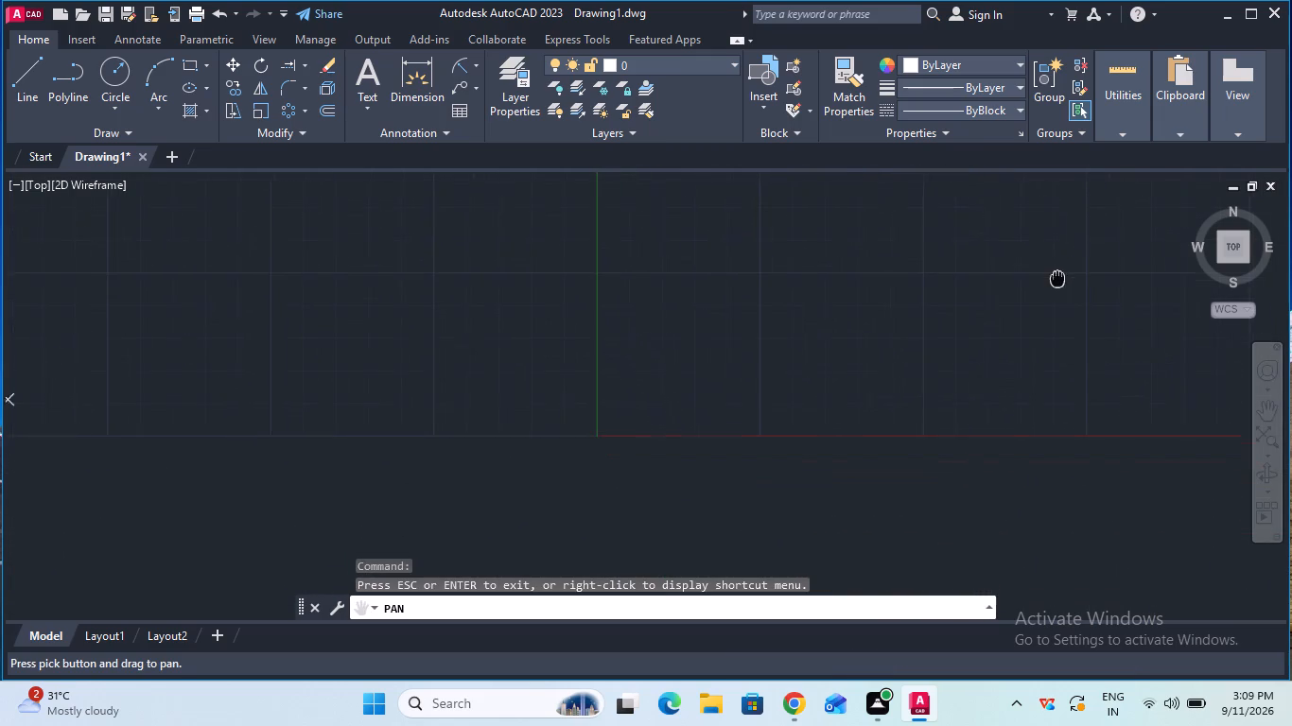
drag(1056, 274, 1056, 275)
drag(1056, 305, 1041, 269)
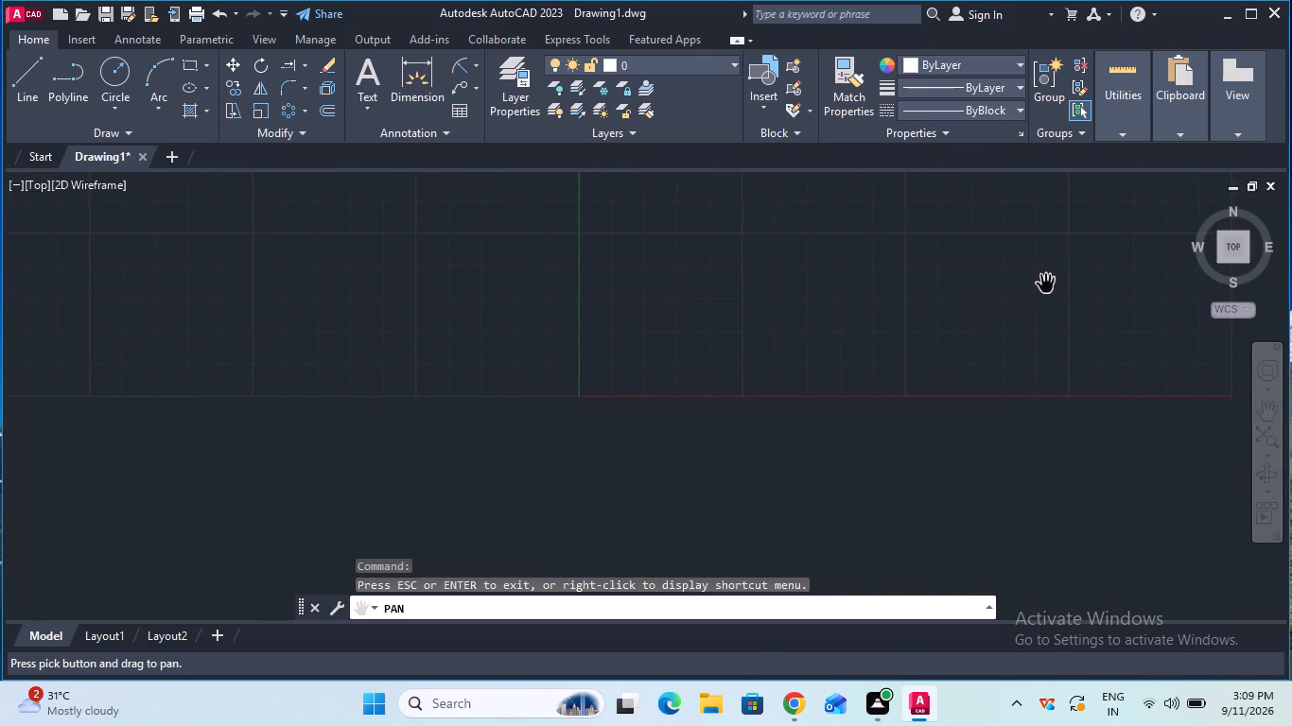
key(Escape)
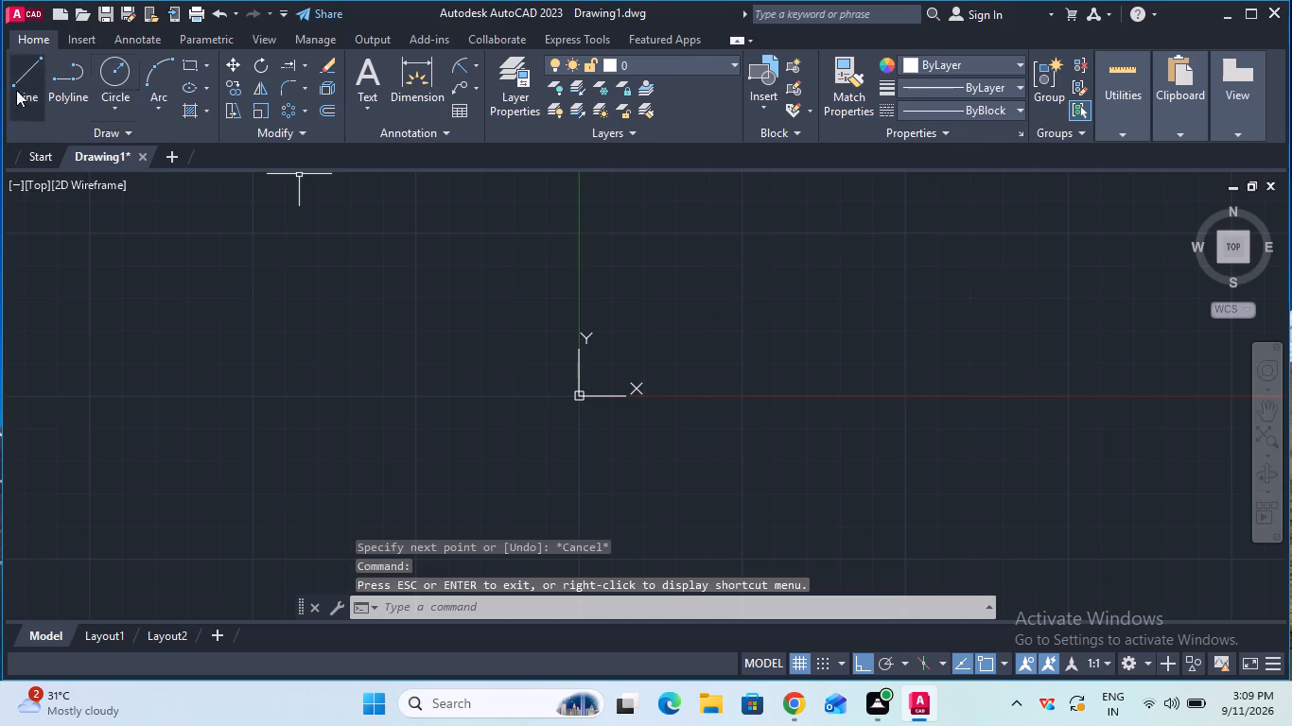
click(26, 89)
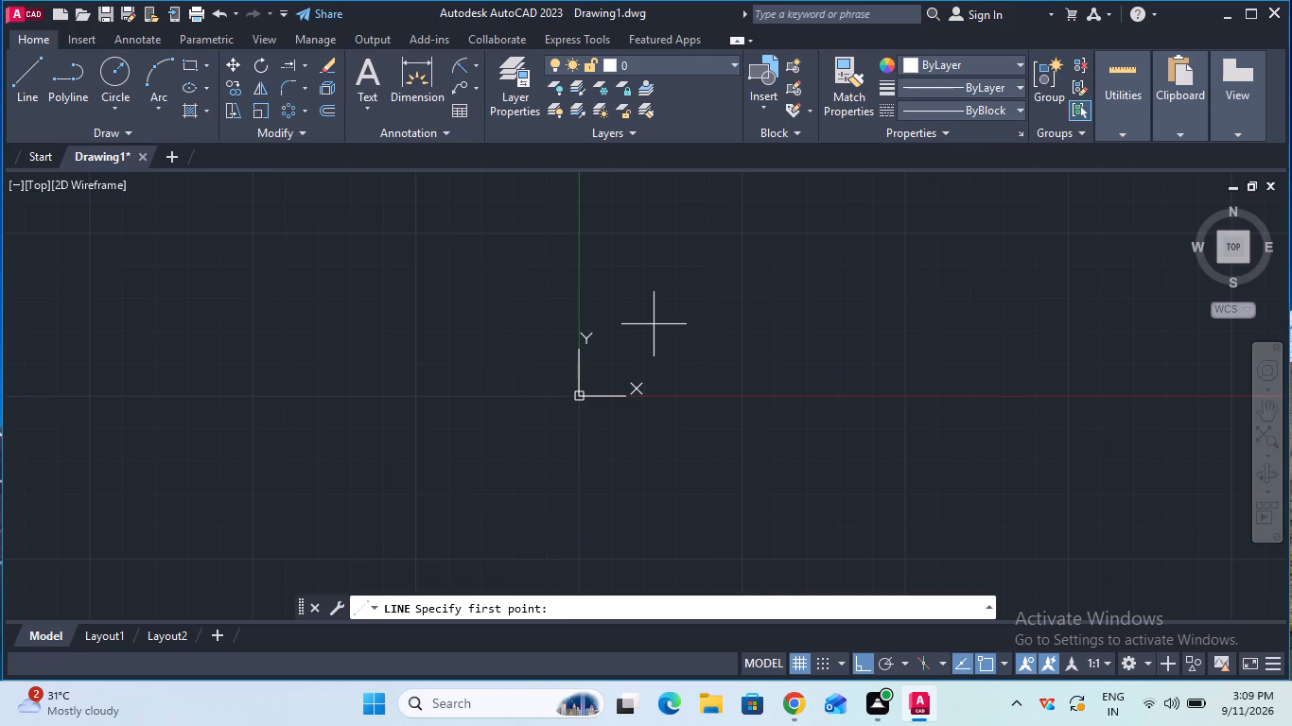
click(696, 365)
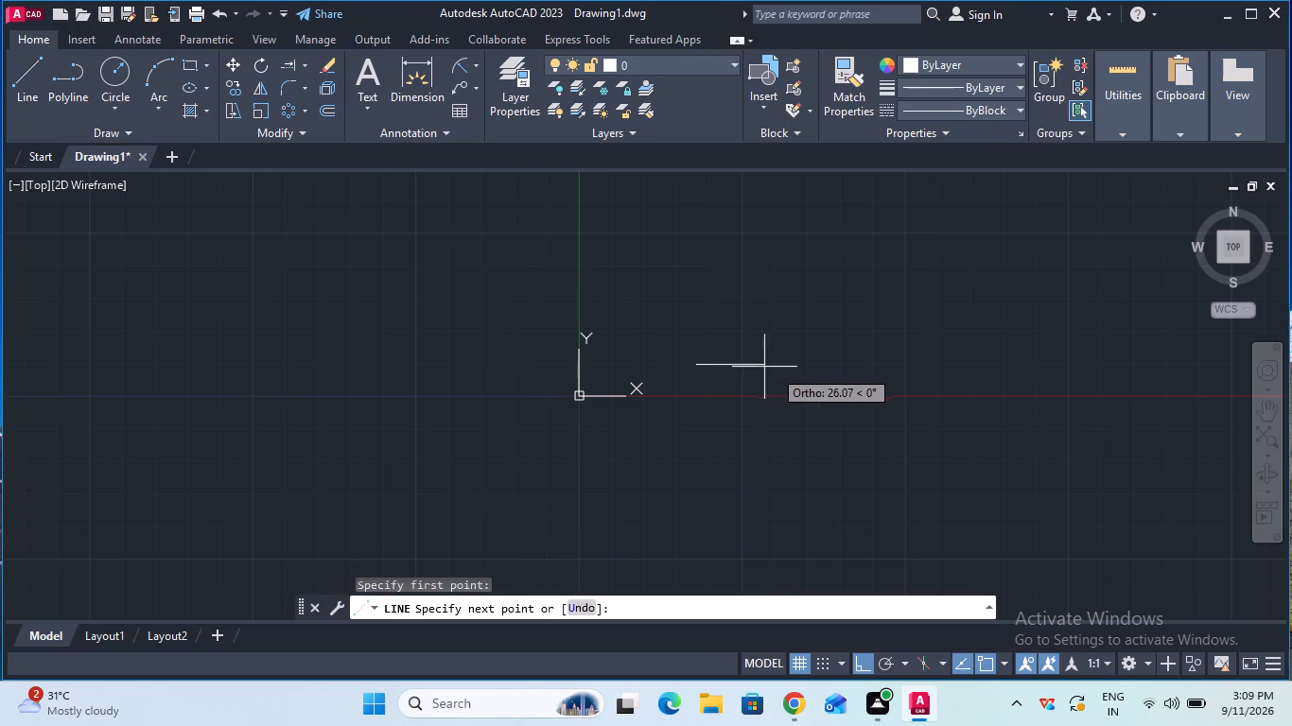
text(50)
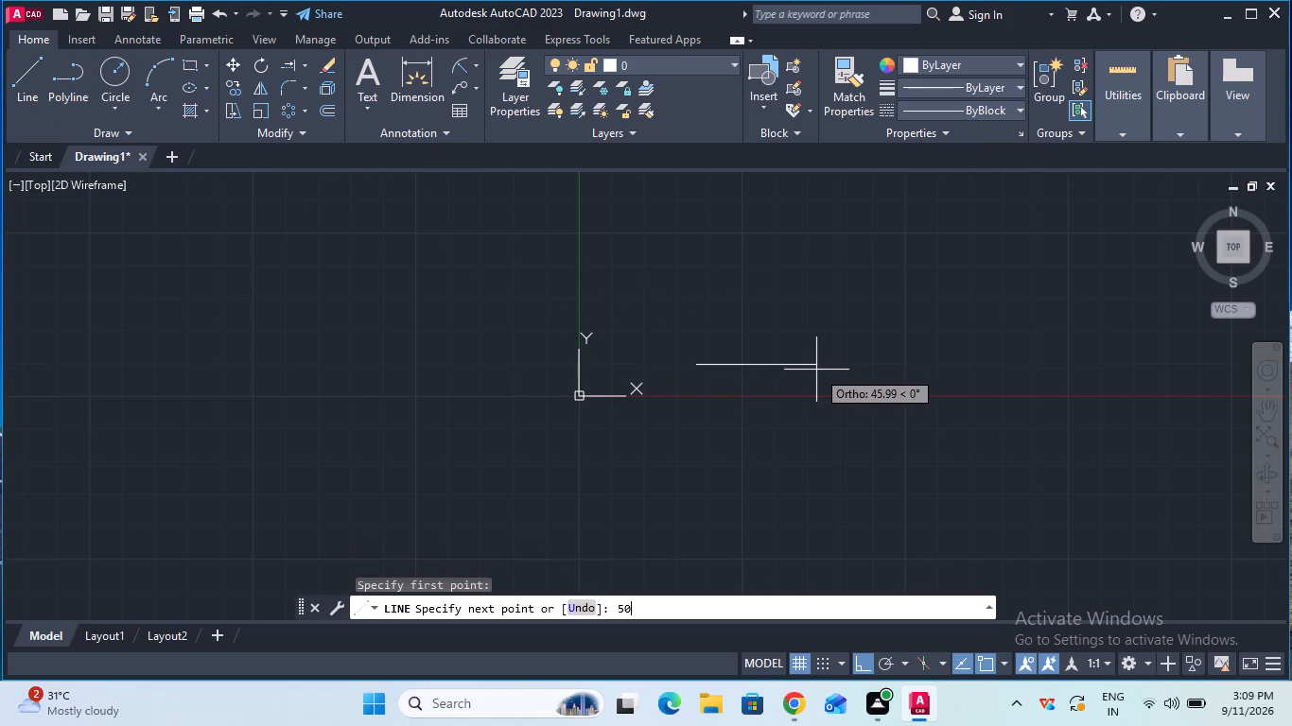
key(Return)
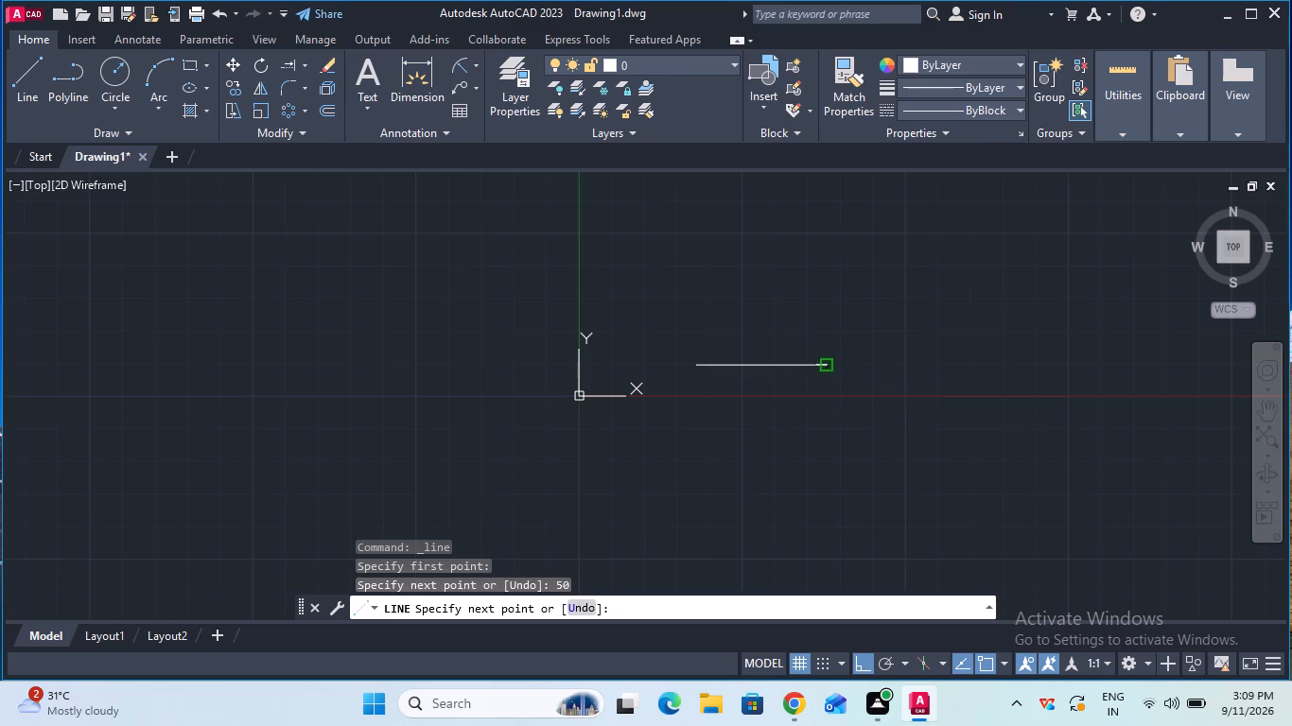
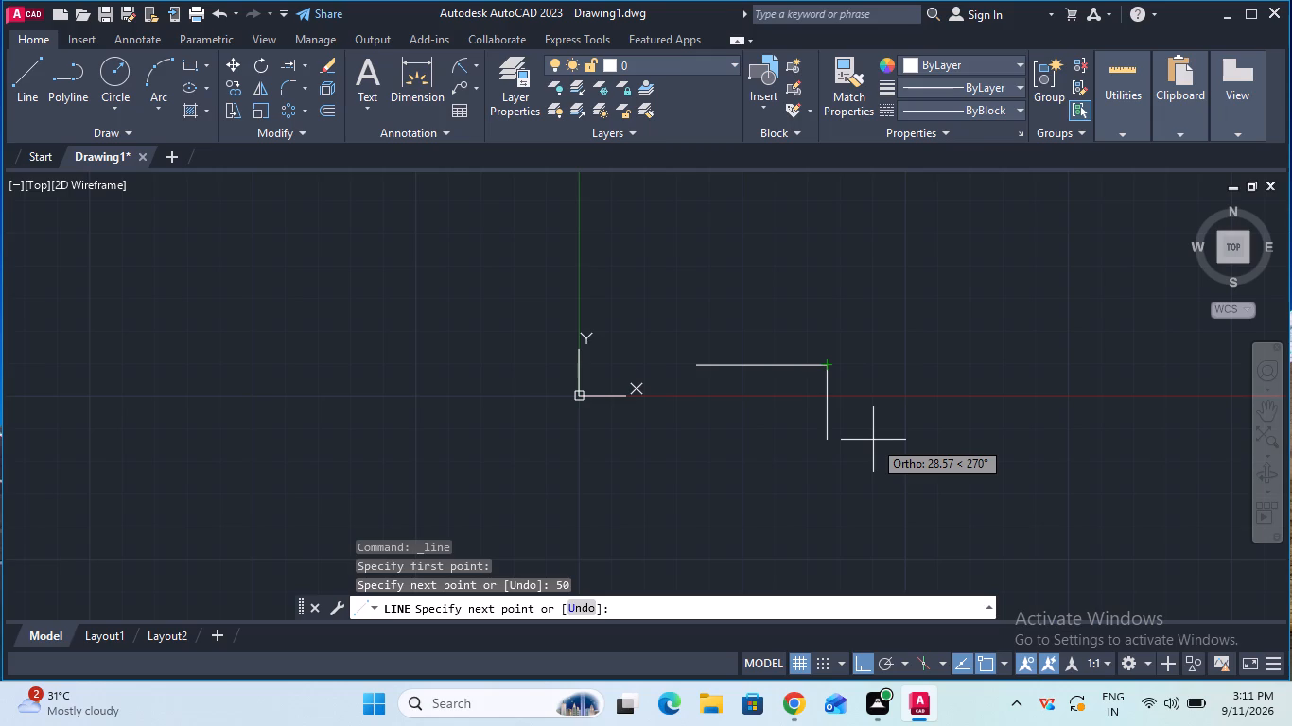
End the line command and erase the 50 mm horizontal line just above the X axis.
key(Escape)
key(grave)
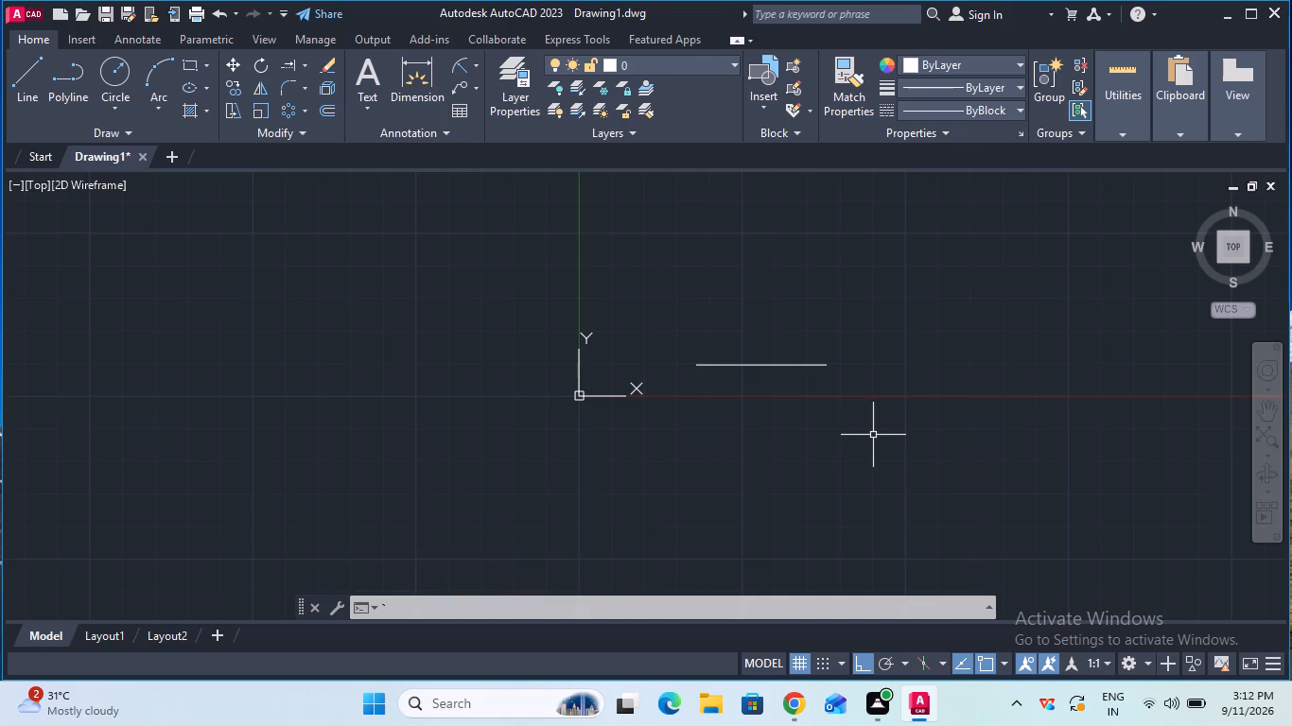
click(809, 366)
key(Delete)
key(Delete)
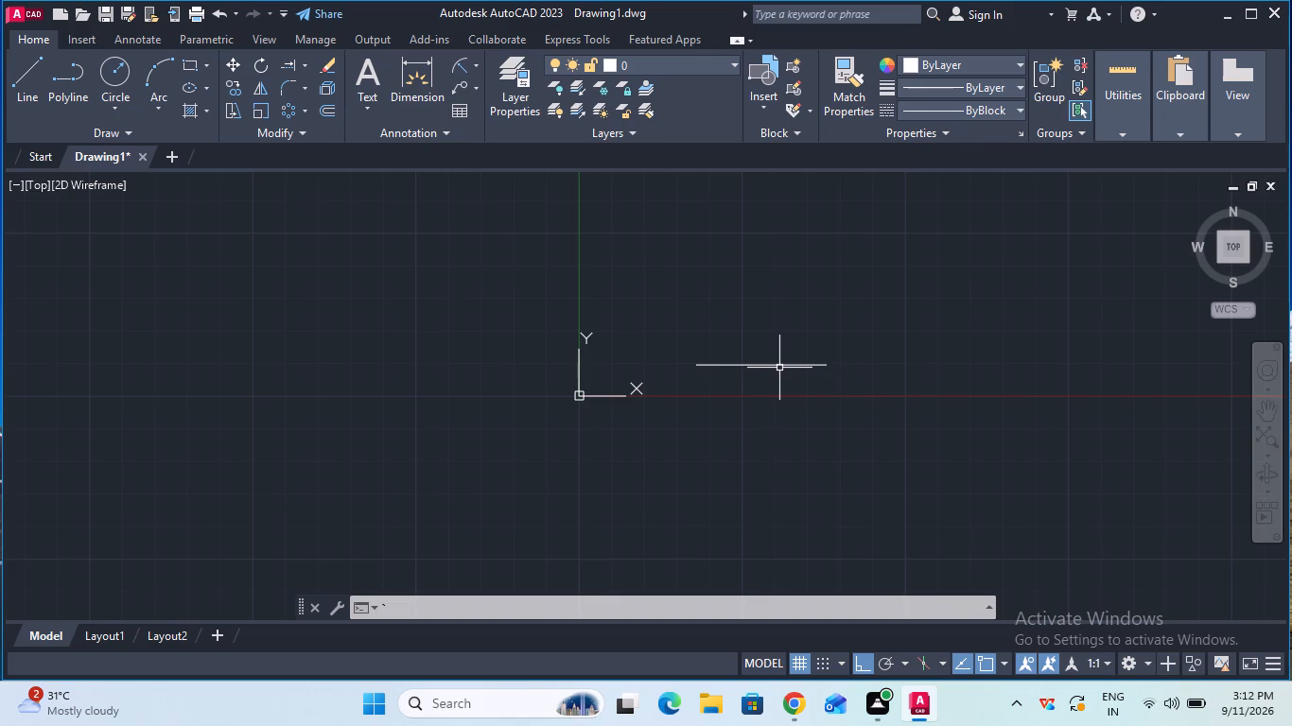
click(779, 365)
key(Delete)
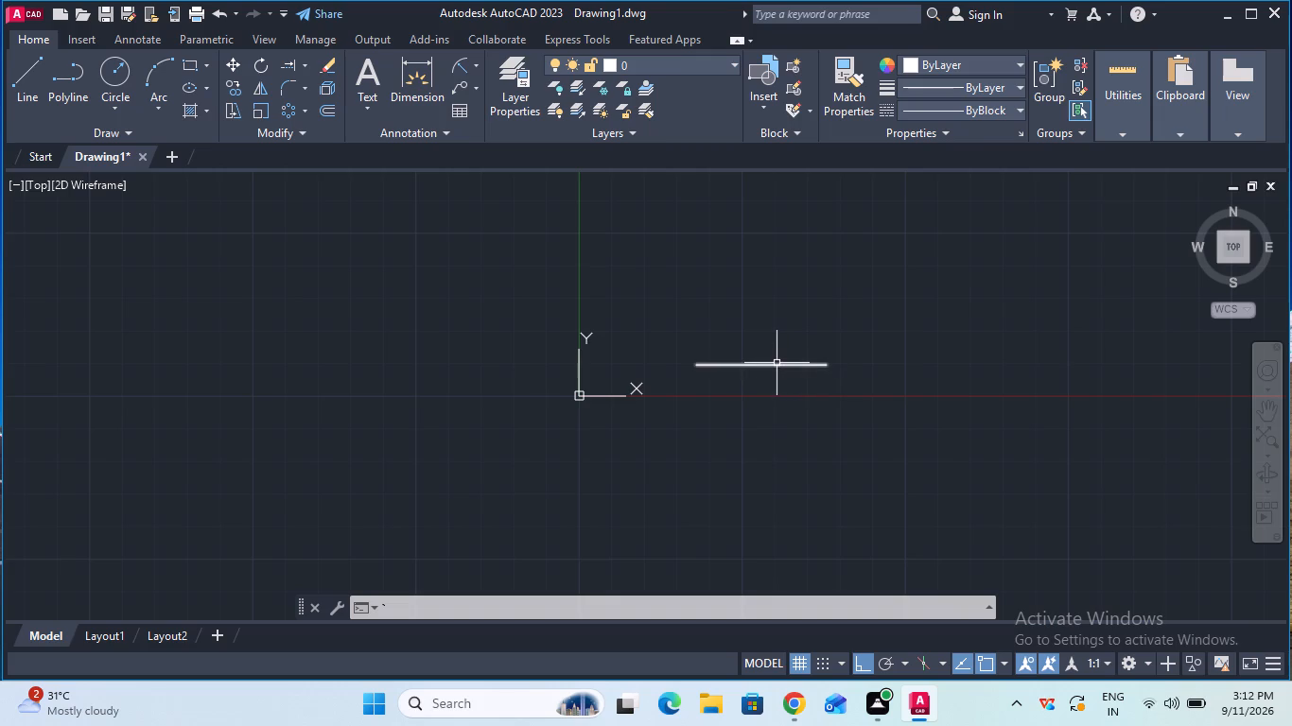
click(777, 363)
click(731, 365)
click(325, 67)
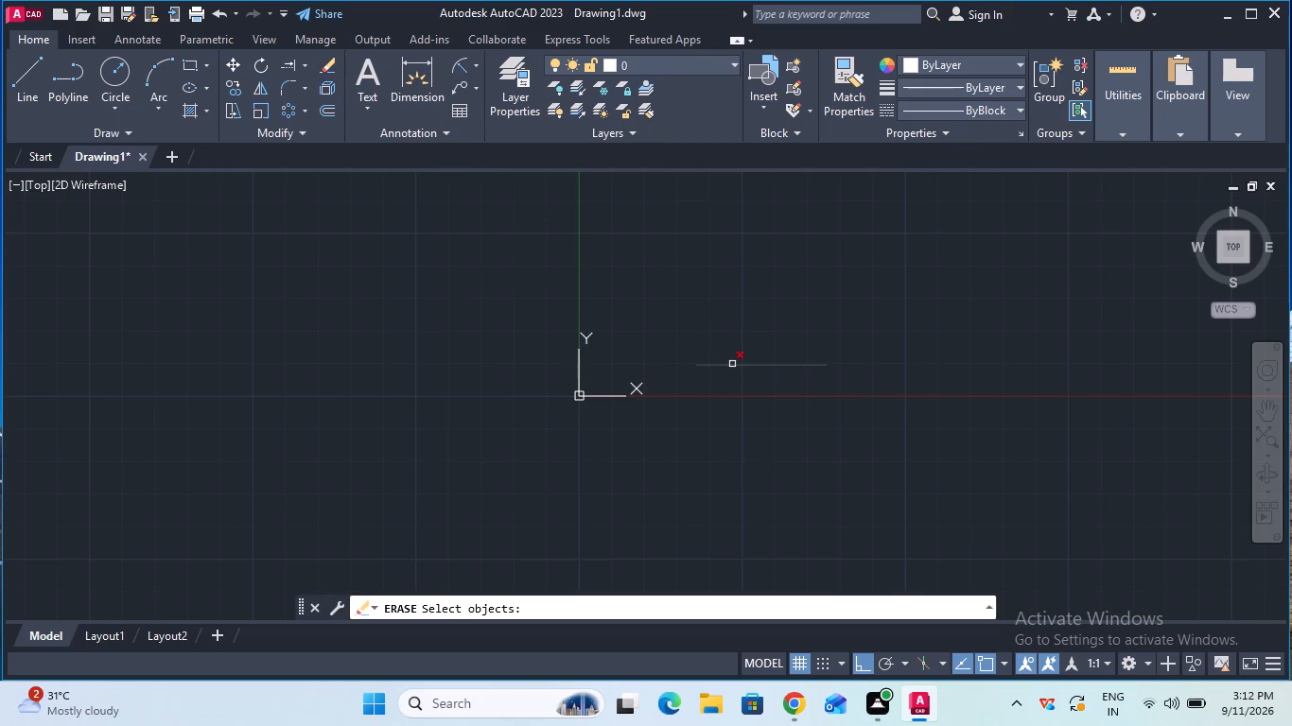
click(732, 364)
key(Return)
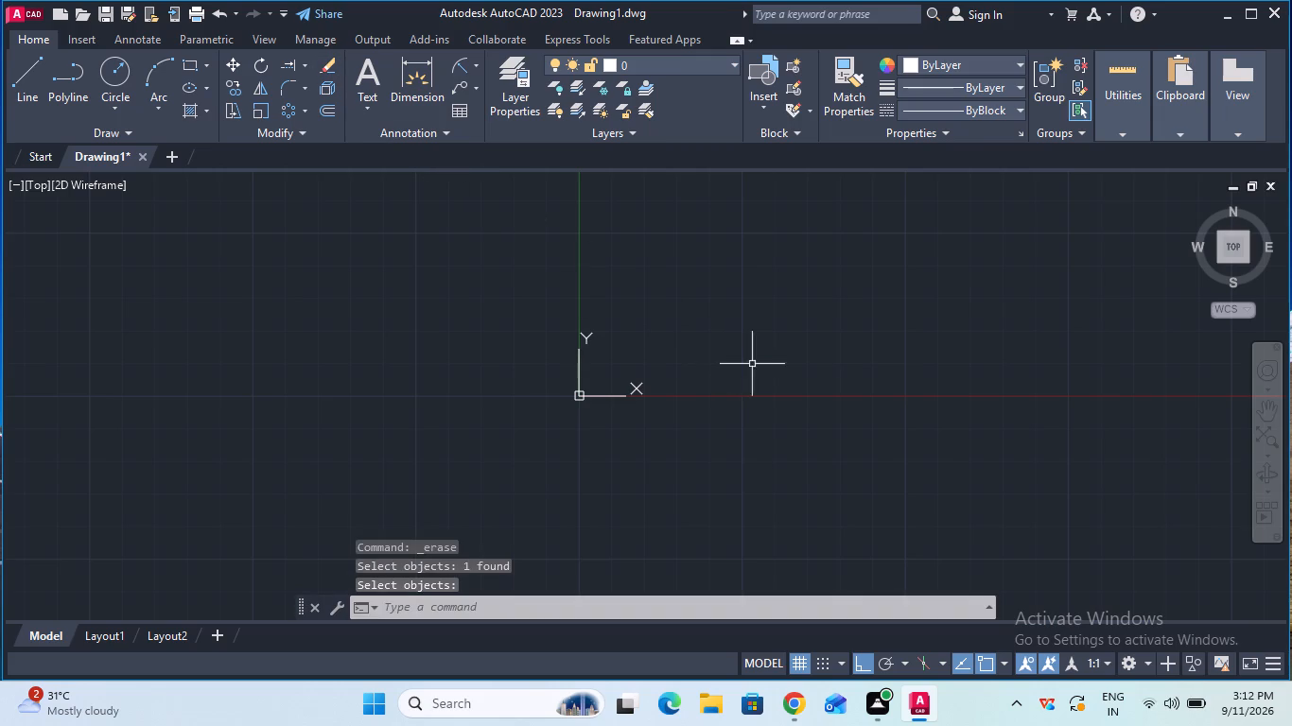
Draw a closed rectangle from single lines, 60 mm wide and 62 mm high, in the empty area below the dimensioned part.
click(1267, 414)
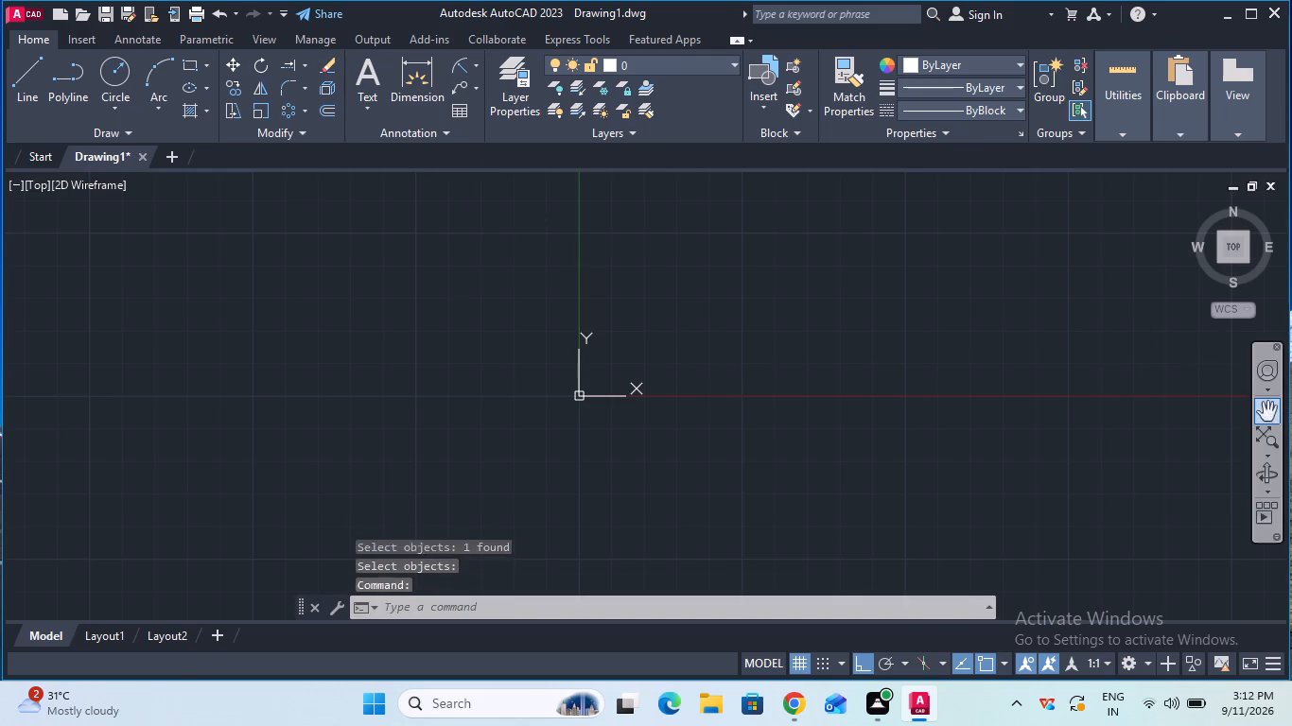
drag(1159, 370, 1161, 523)
ctrl+scroll(1161, 523, down, 1)
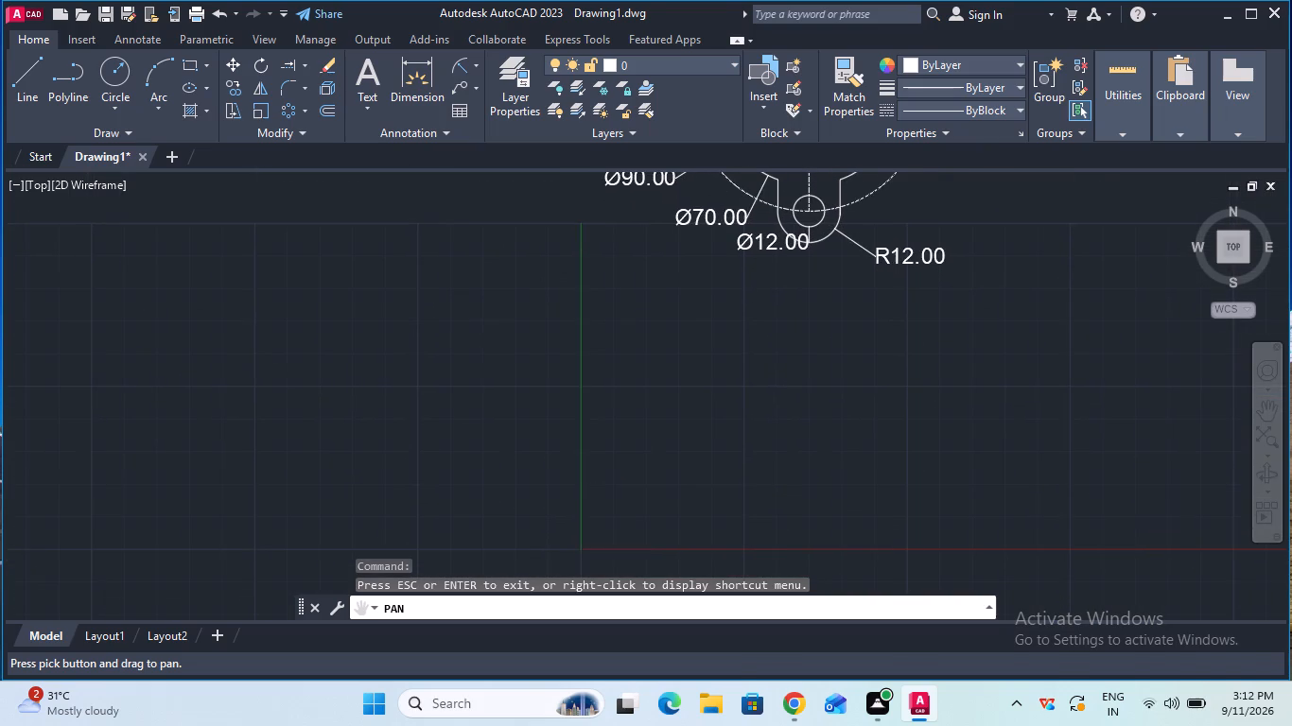
ctrl+scroll(1161, 523, down, 1)
ctrl+scroll(1161, 523, up, 2)
key(Escape)
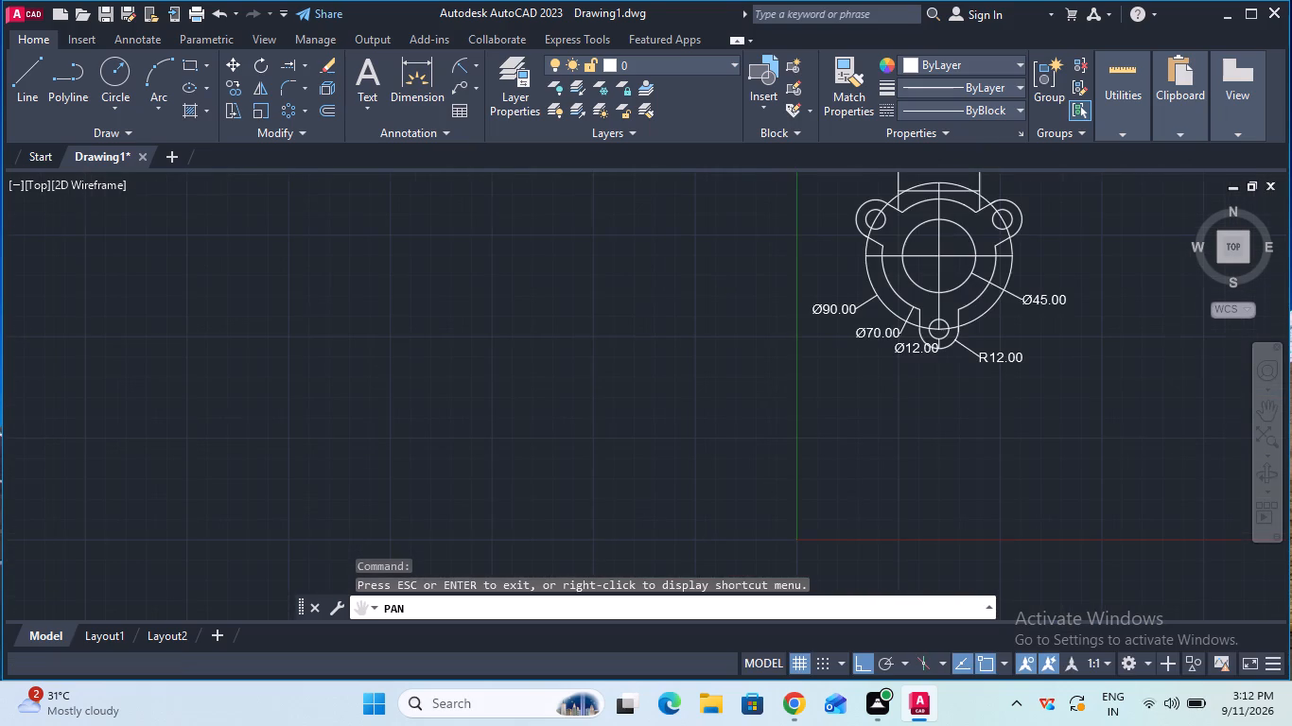
click(27, 70)
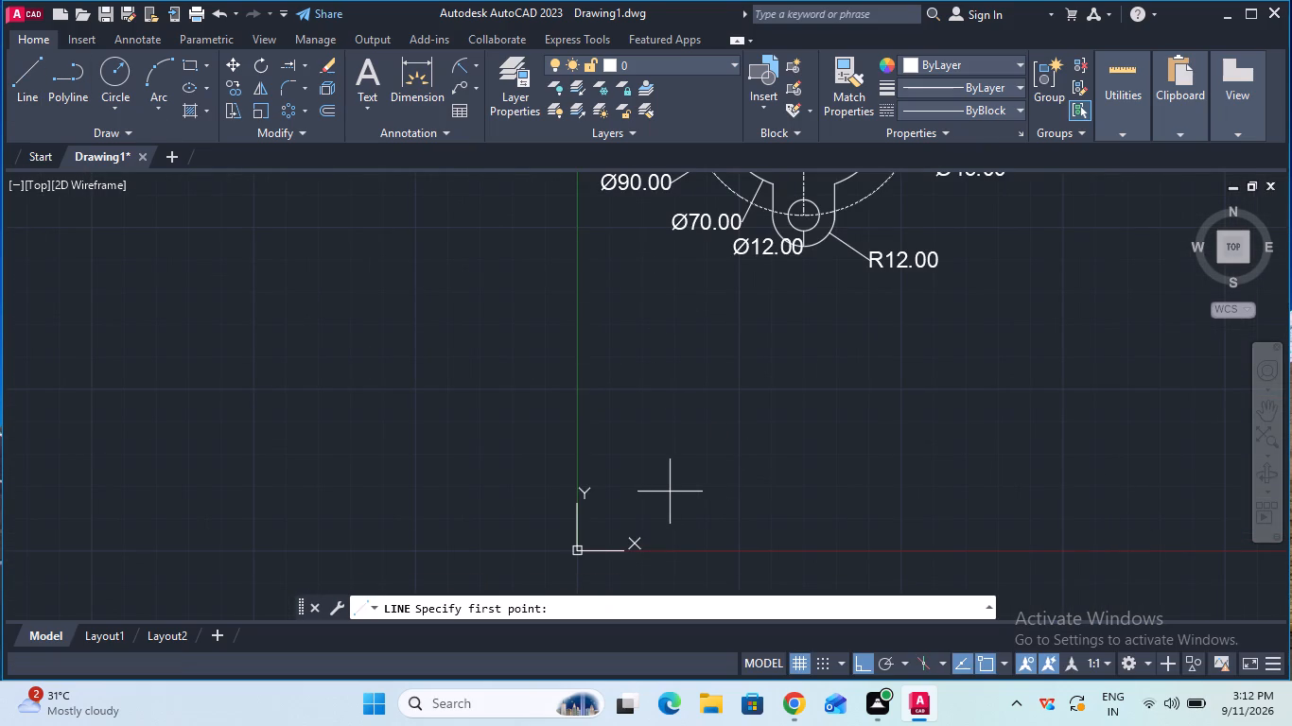
click(670, 492)
text(60)
key(Return)
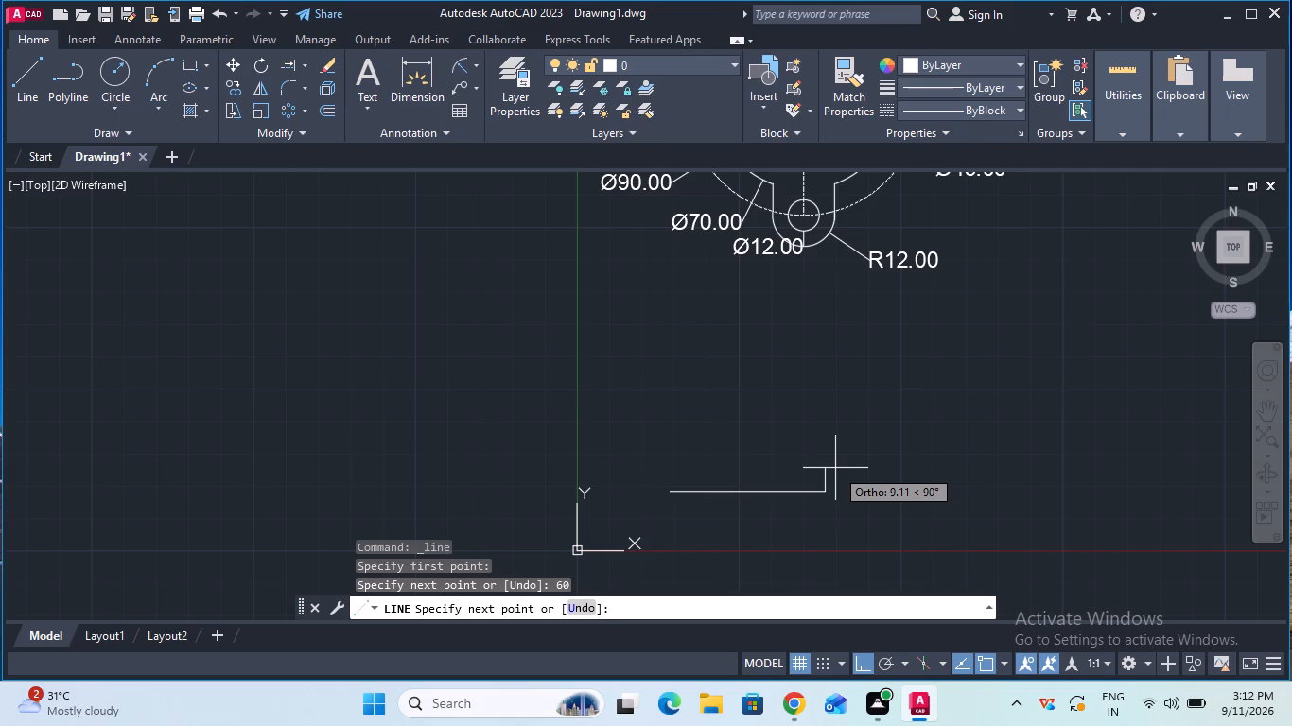
text(62)
key(Return)
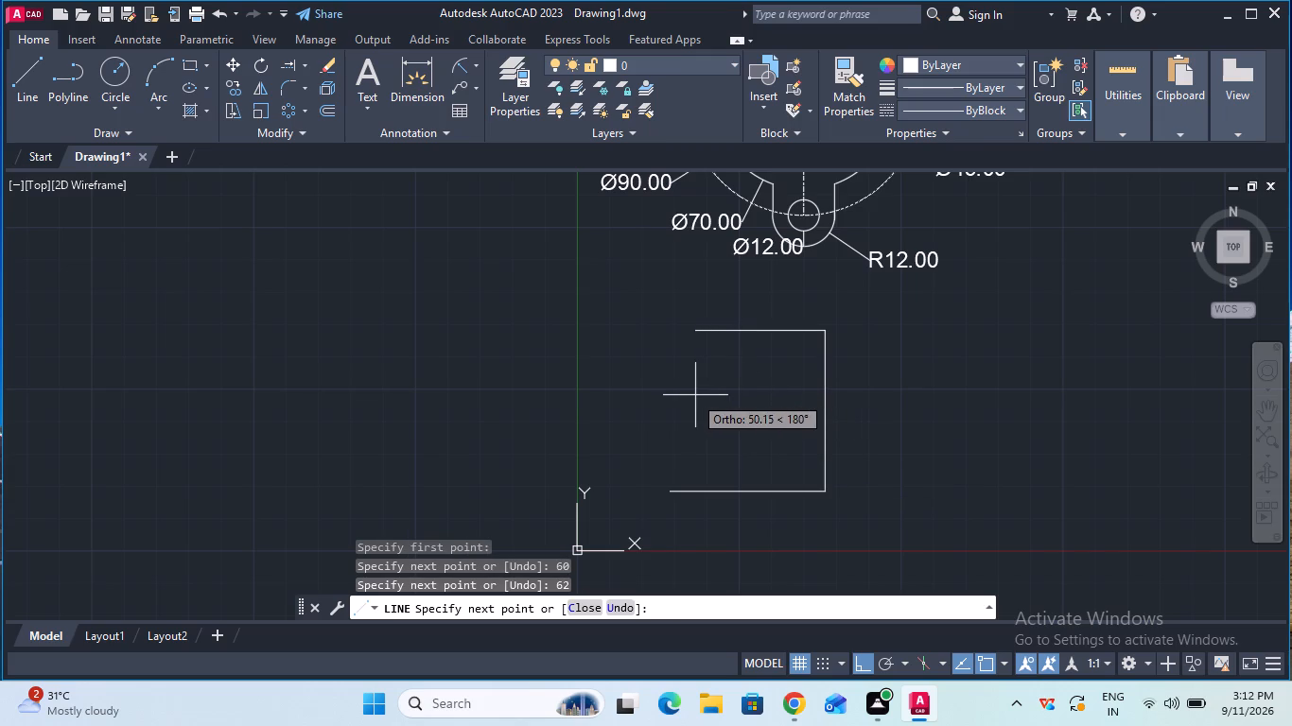
key(6)
key(0)
key(Return)
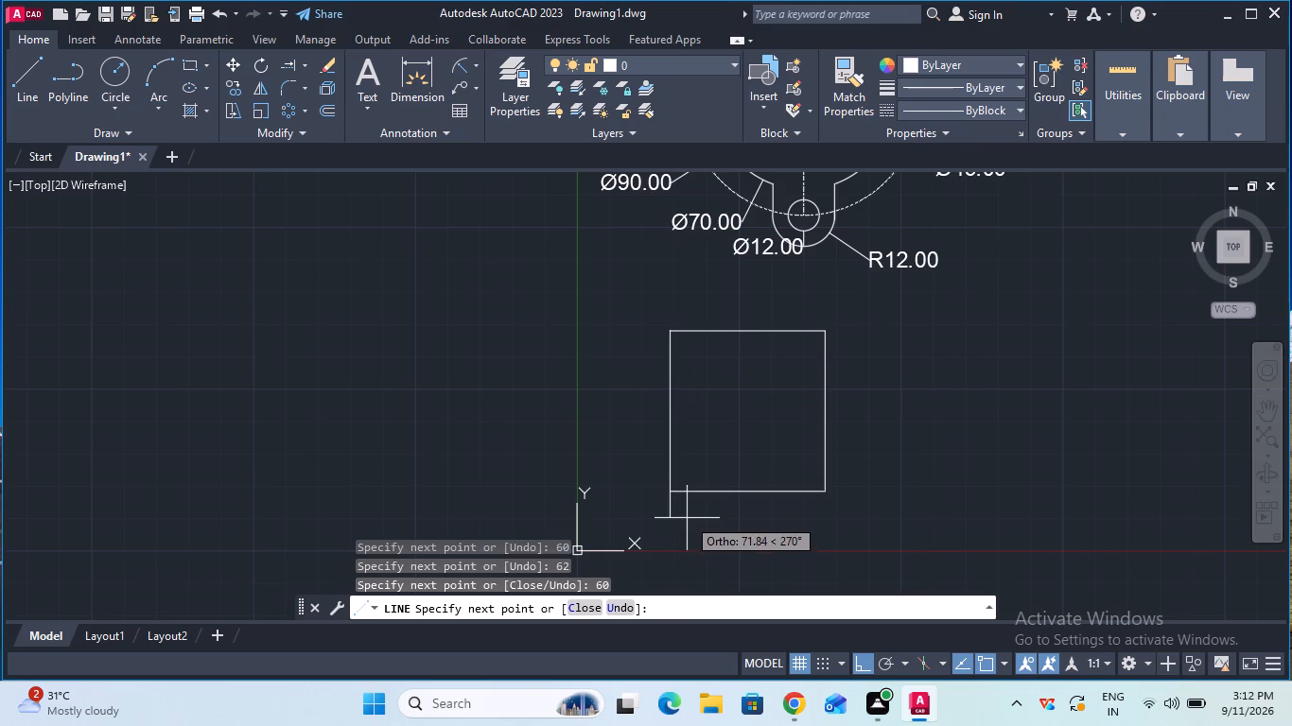
click(685, 493)
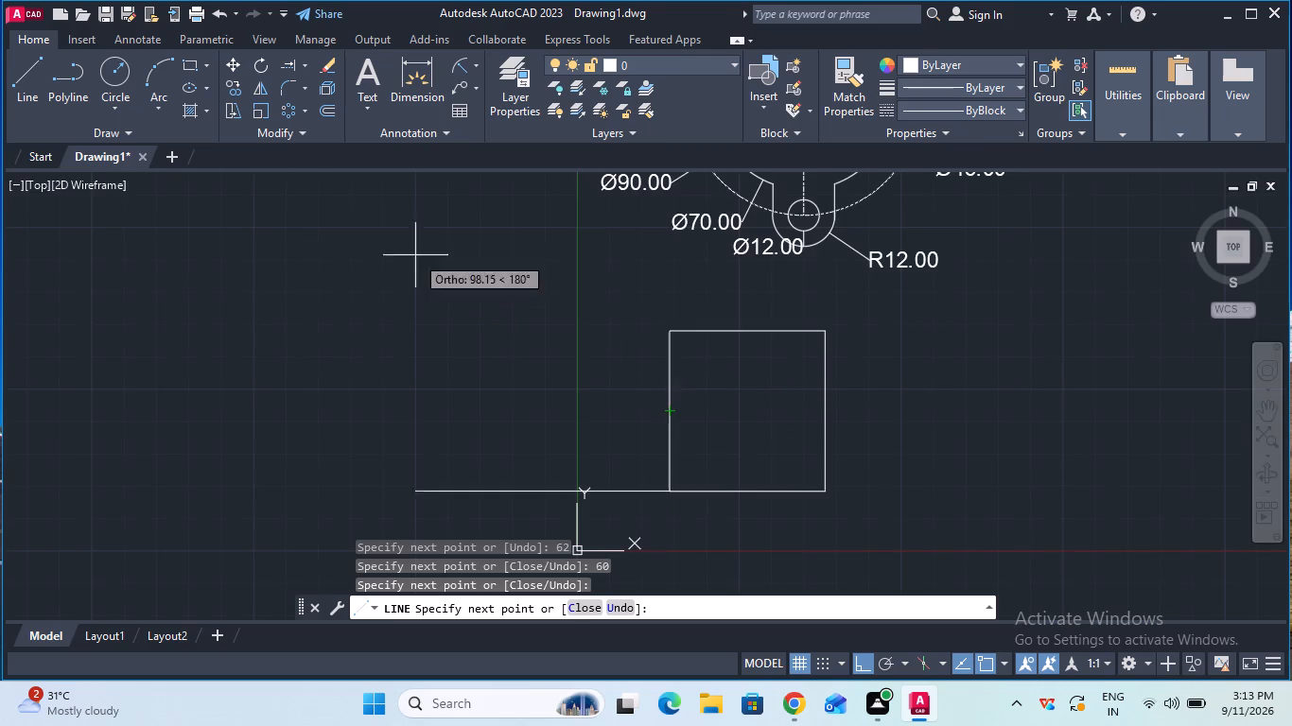
key(Escape)
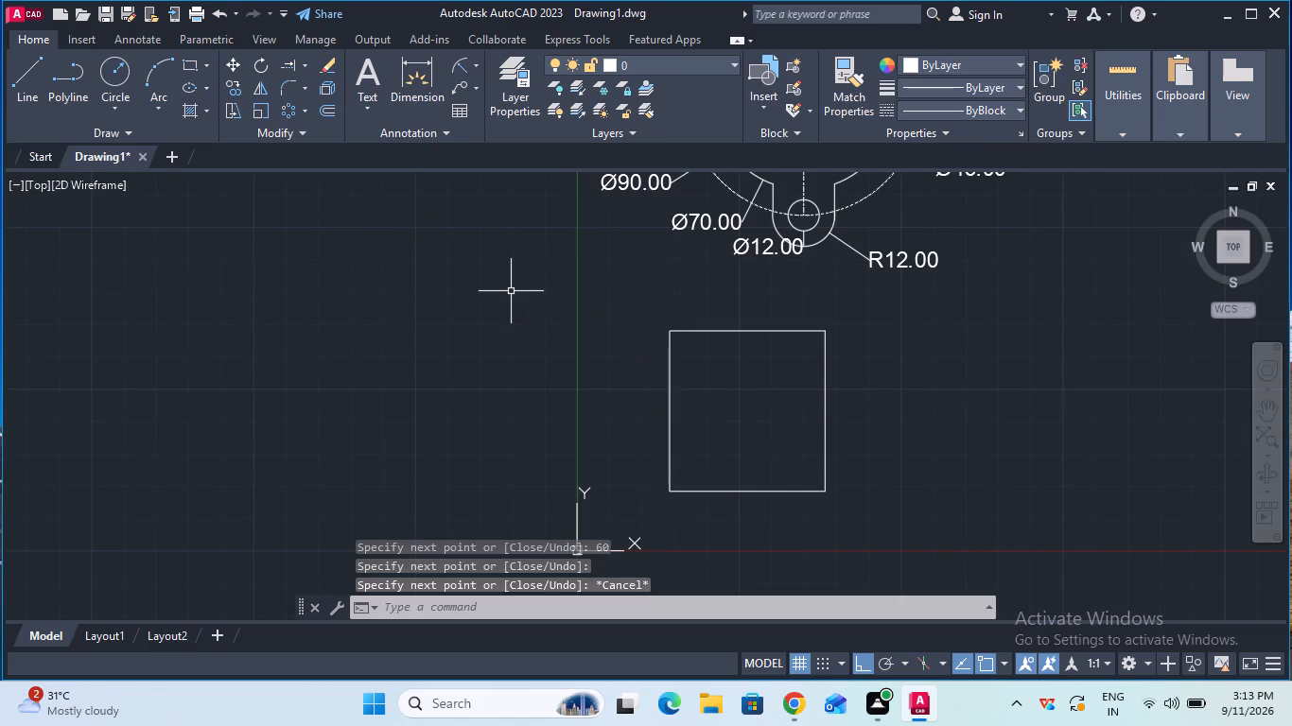
Add a vertical and a horizontal centerline to the rectangle, each between two of its opposite sides.
click(108, 80)
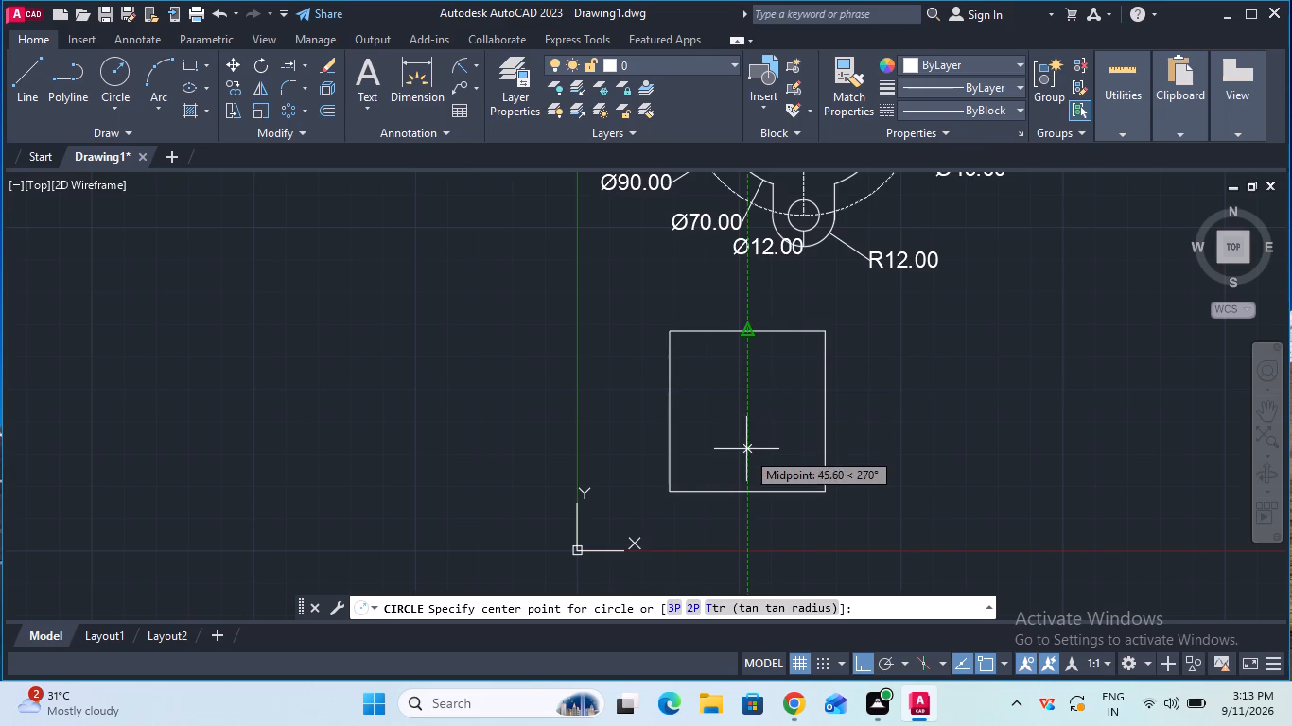
key(Escape)
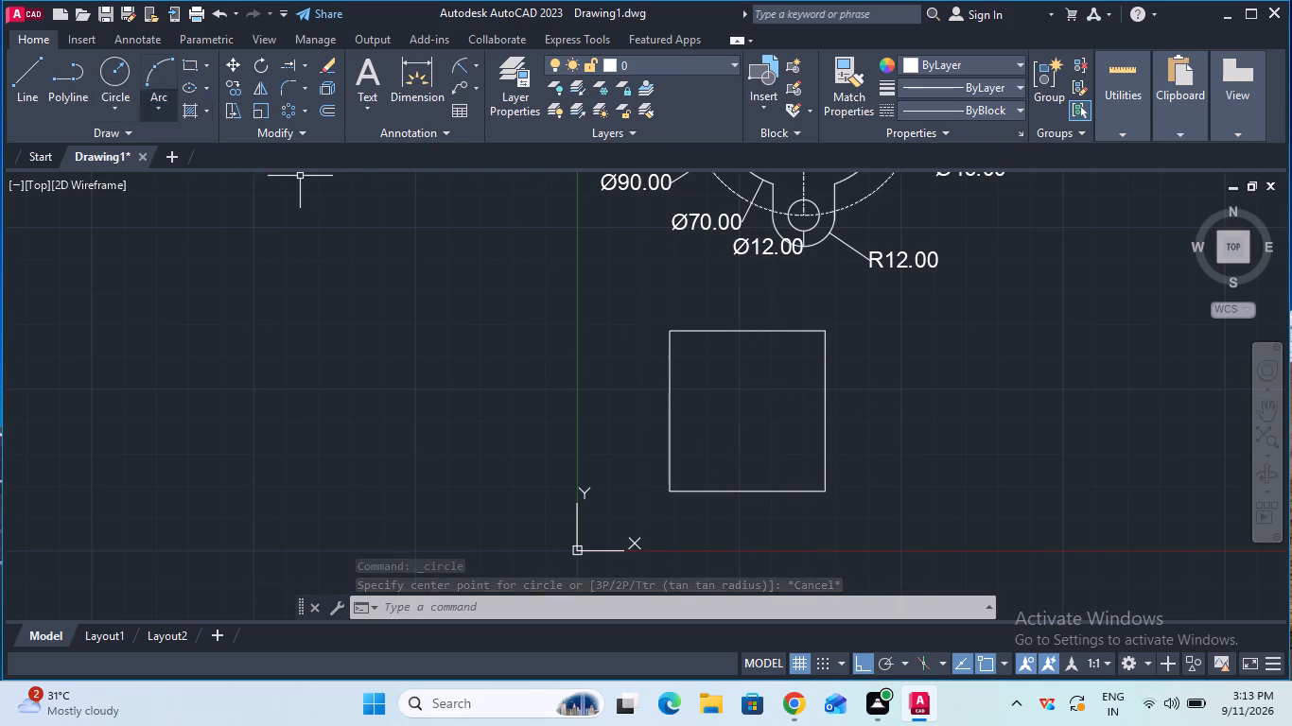
text(cl)
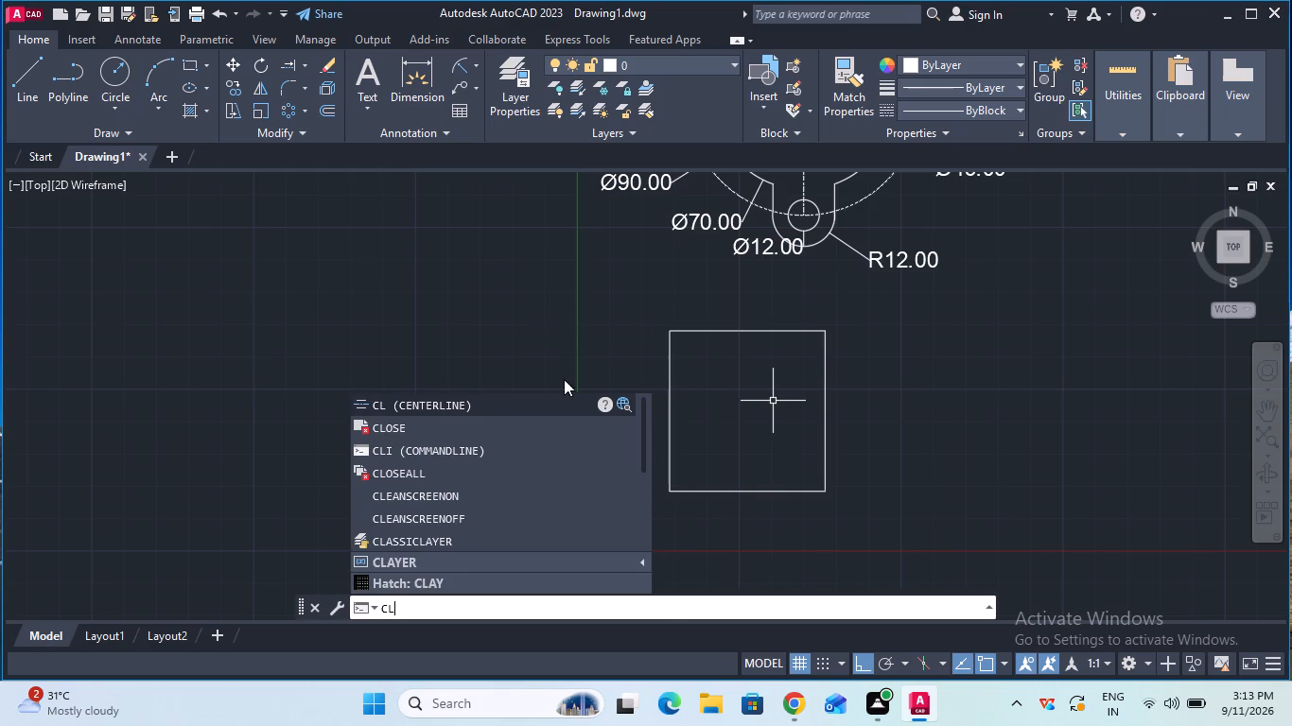
click(532, 403)
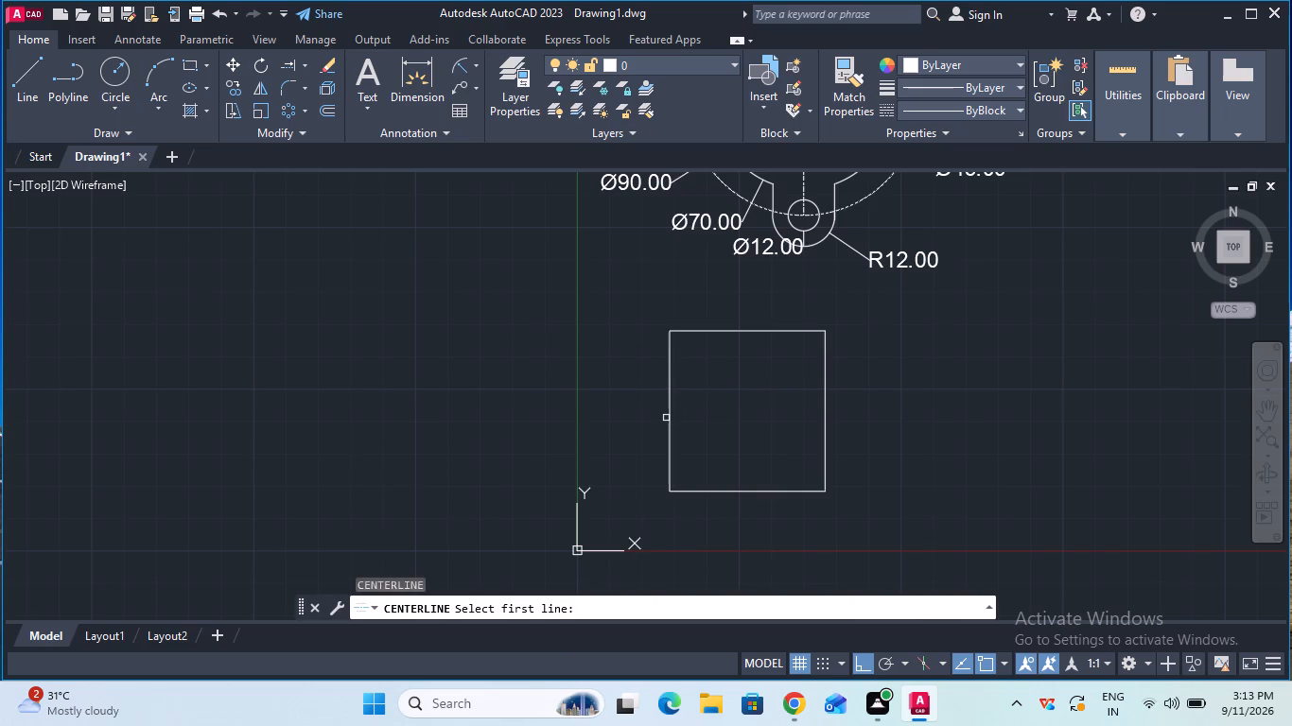
click(668, 418)
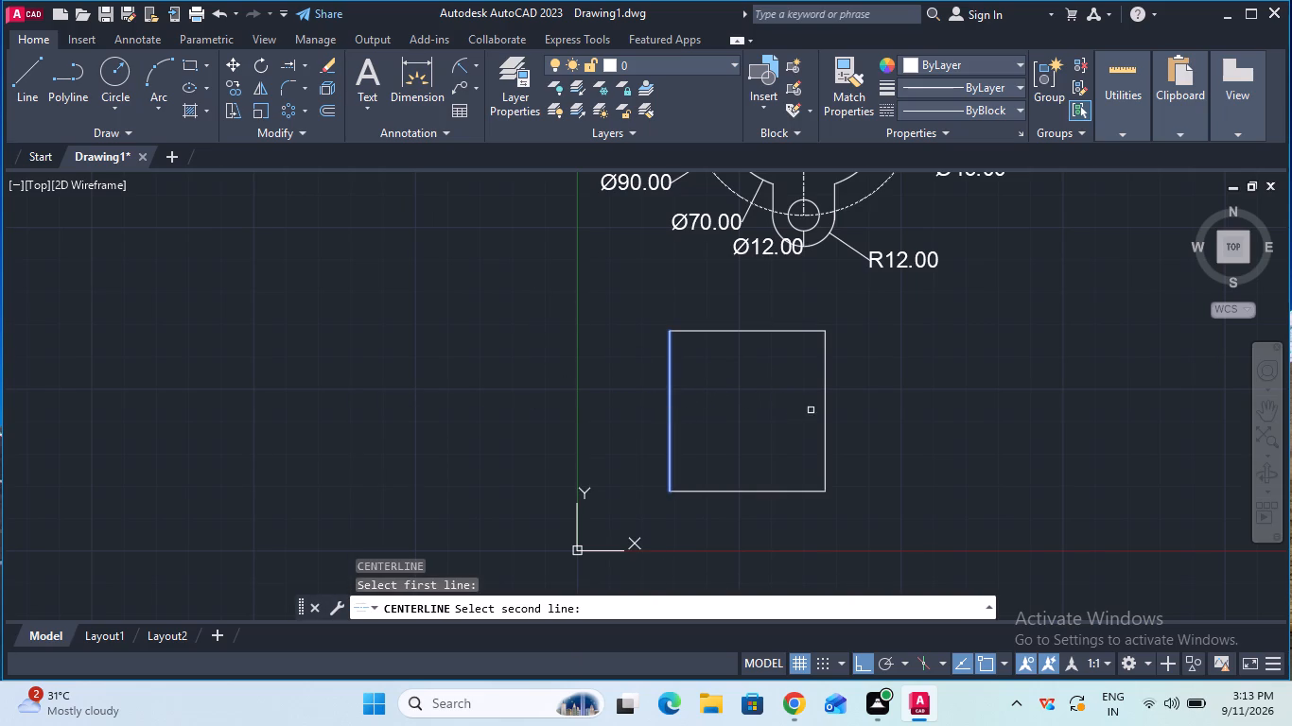
click(823, 411)
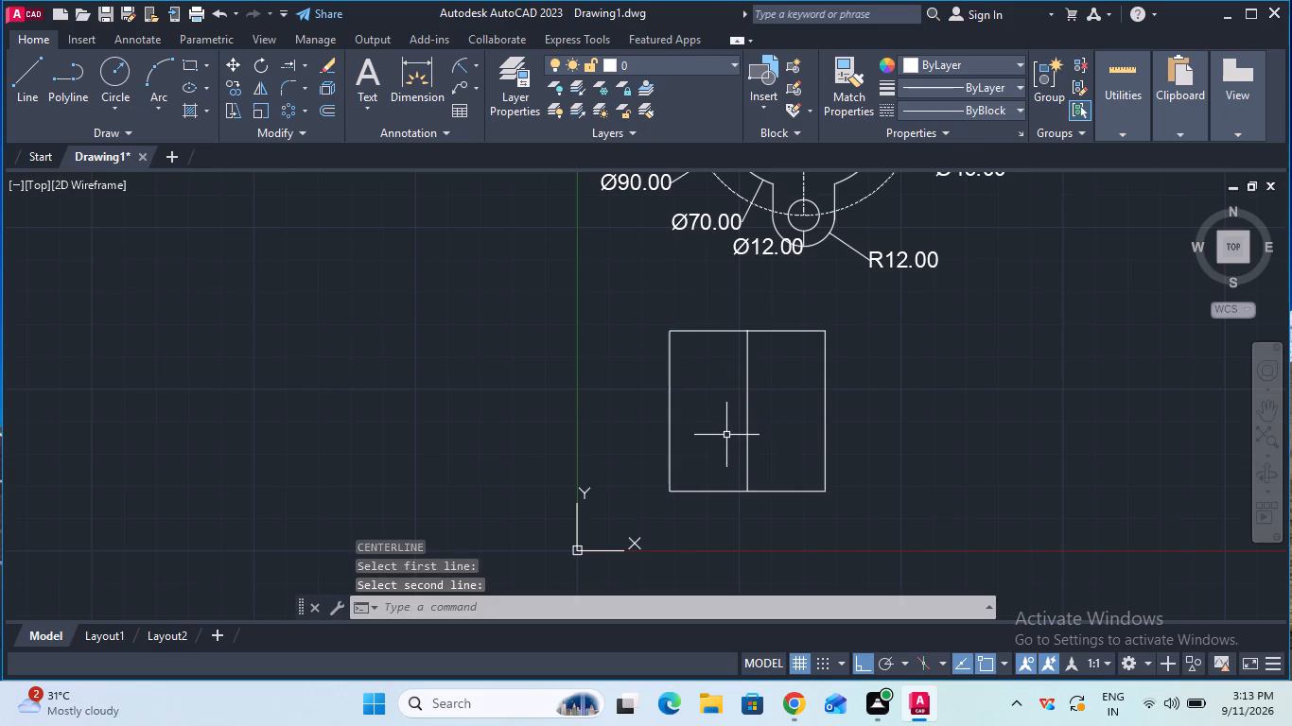
text(cl)
key(Return)
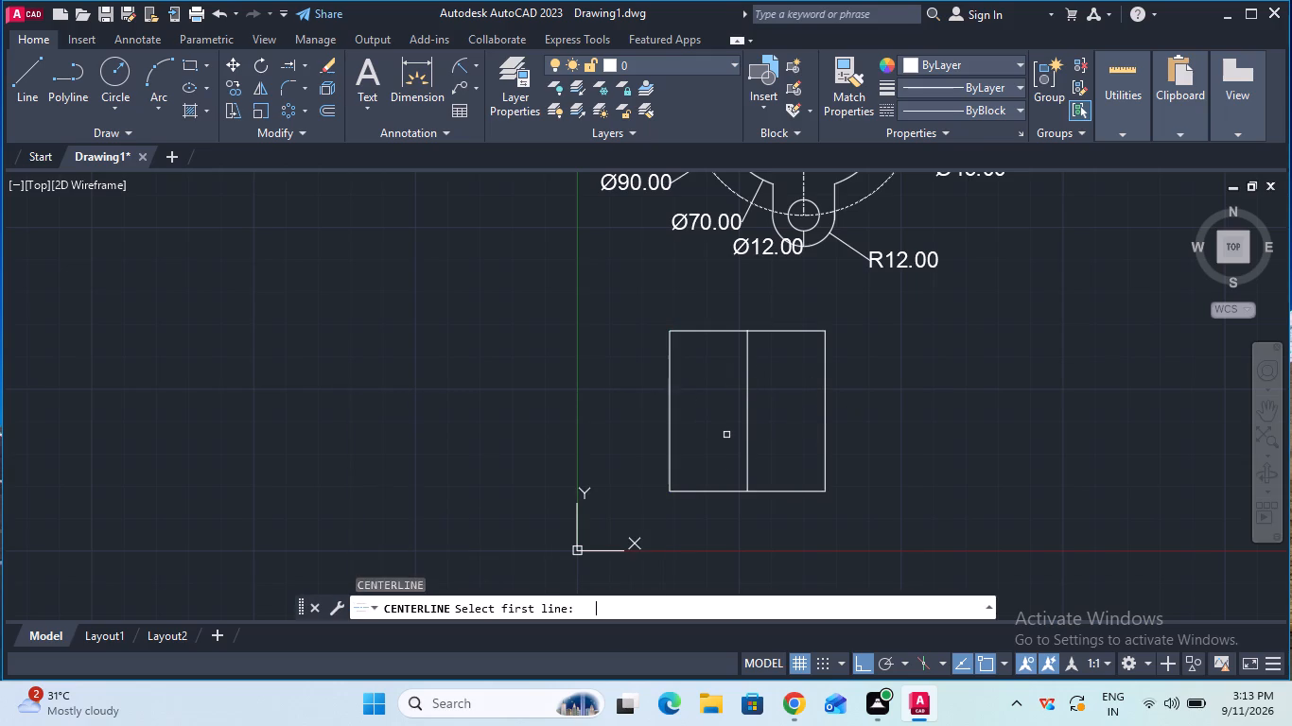
click(717, 494)
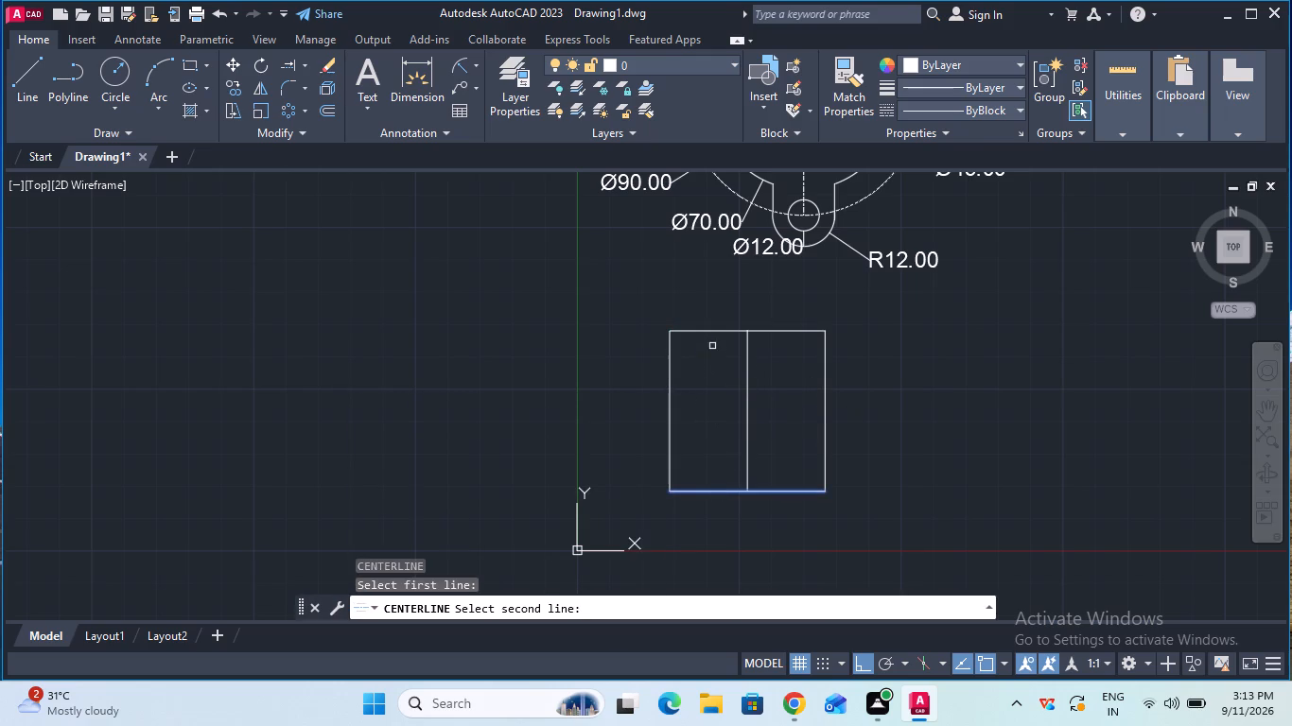
click(708, 333)
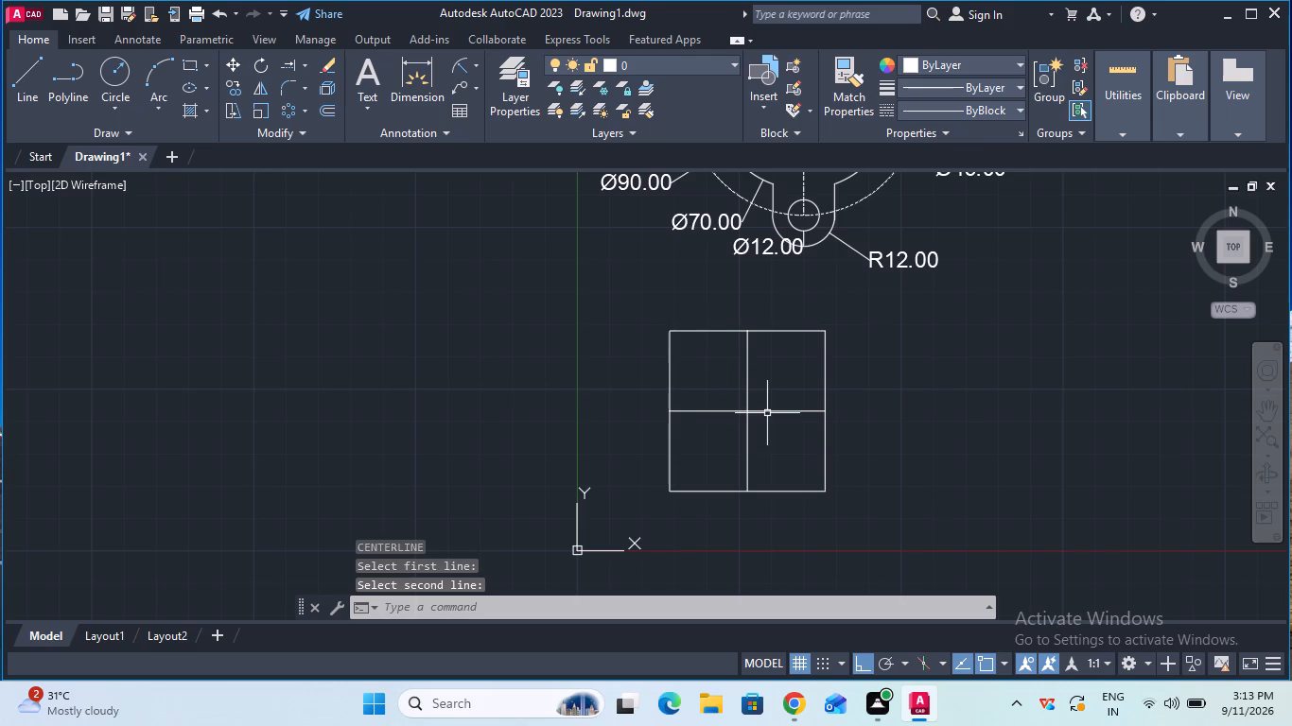
Draw a circle of radius 17.25 mm centred where the rectangle's two centerlines cross.
ctrl+scroll(767, 413, up, 3)
ctrl+scroll(767, 413, down, 2)
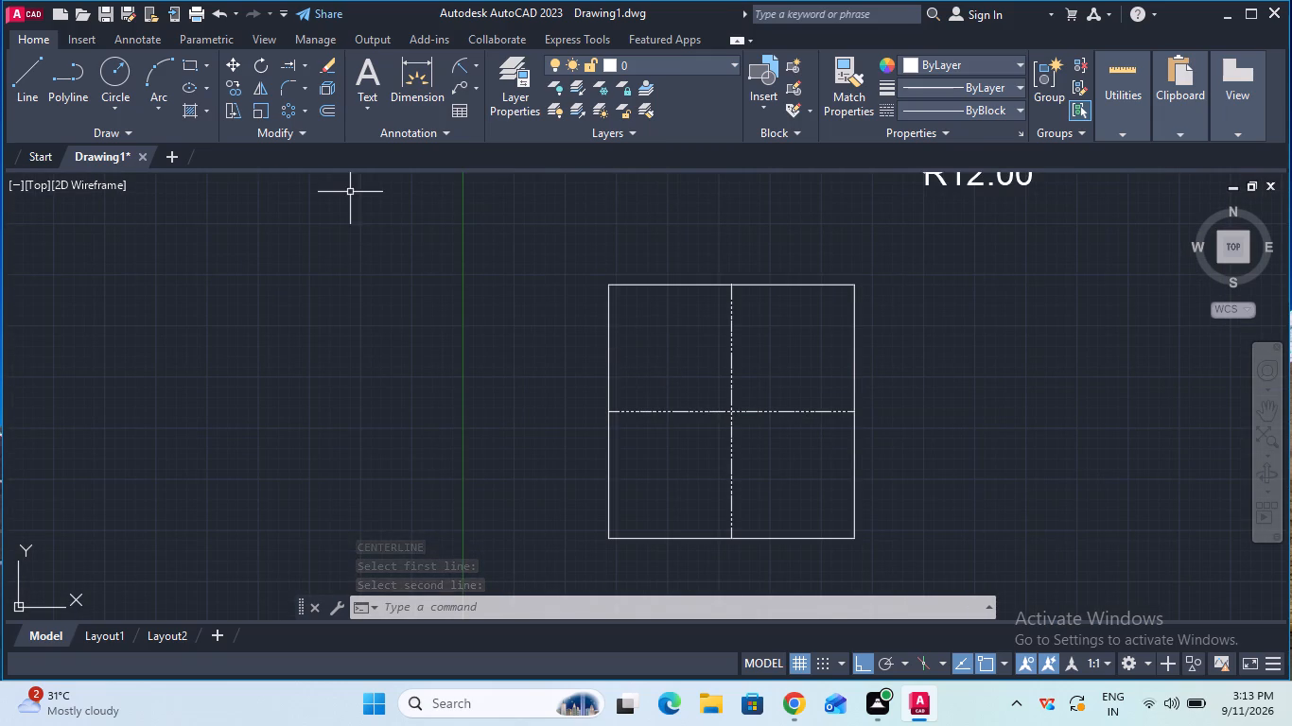
click(126, 91)
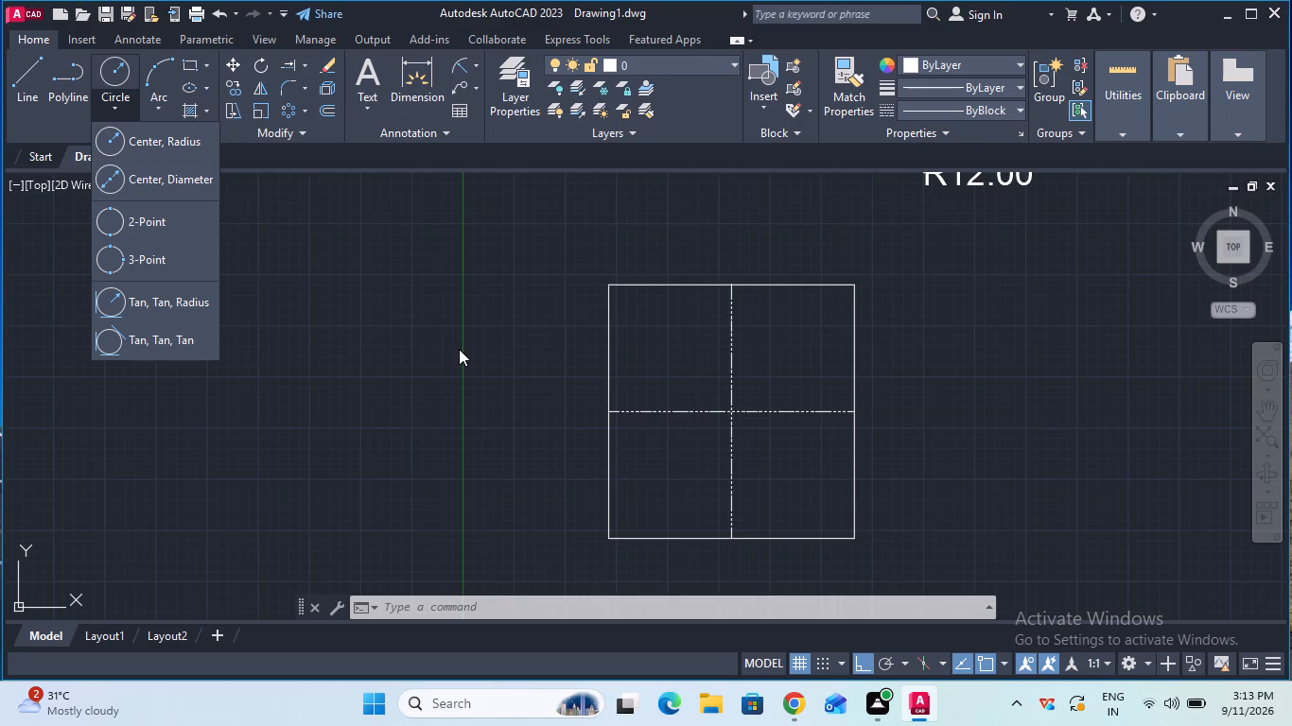
click(176, 147)
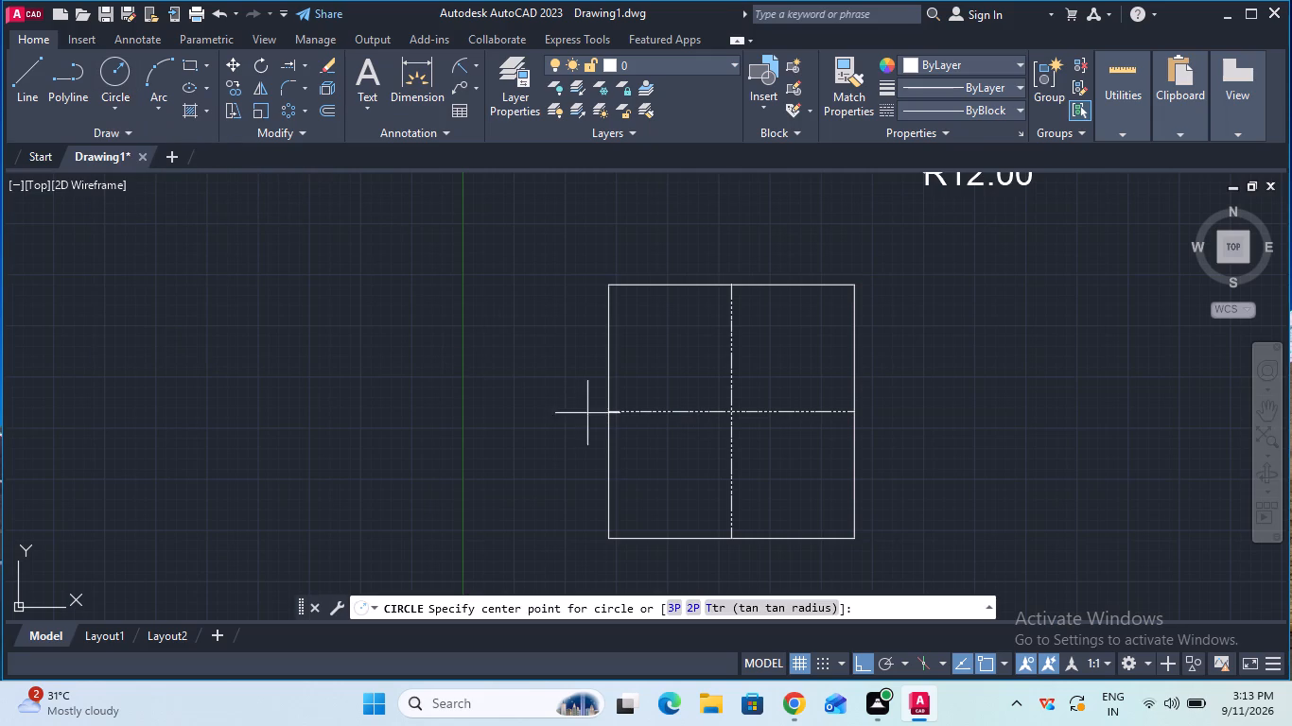
click(726, 412)
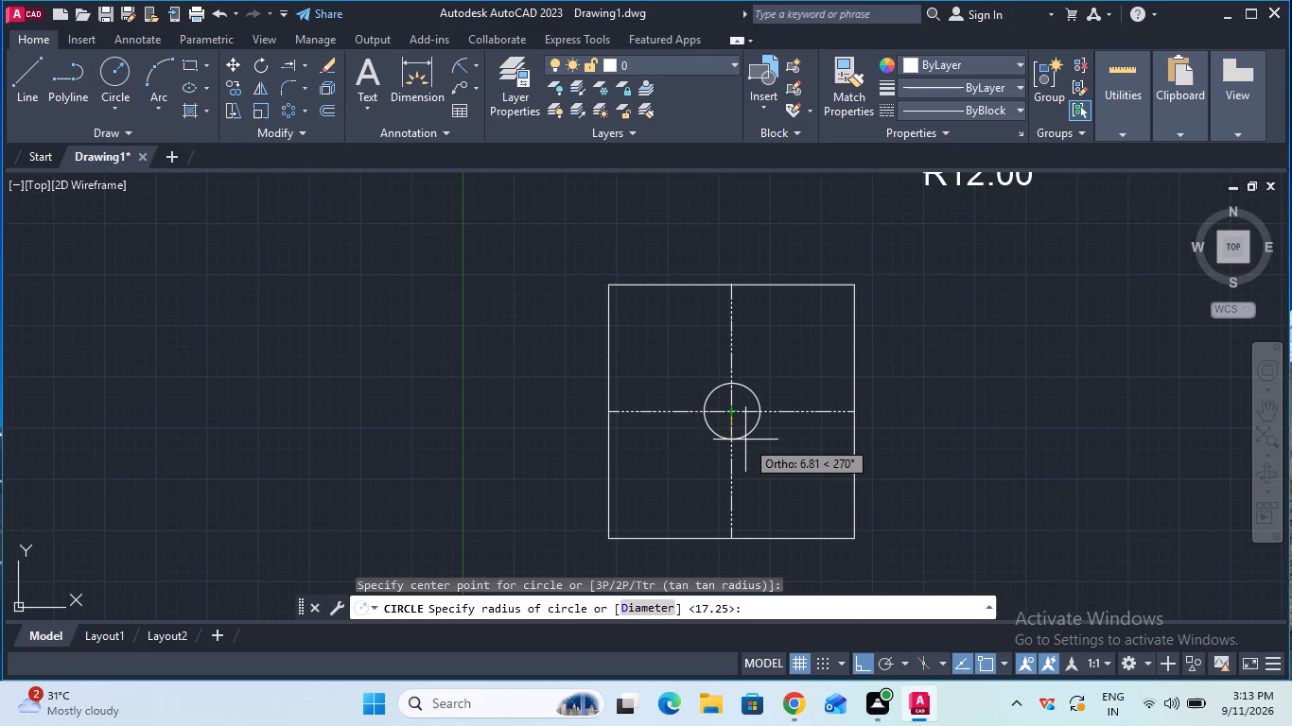
key(1)
text(7.2)
key(5)
key(Return)
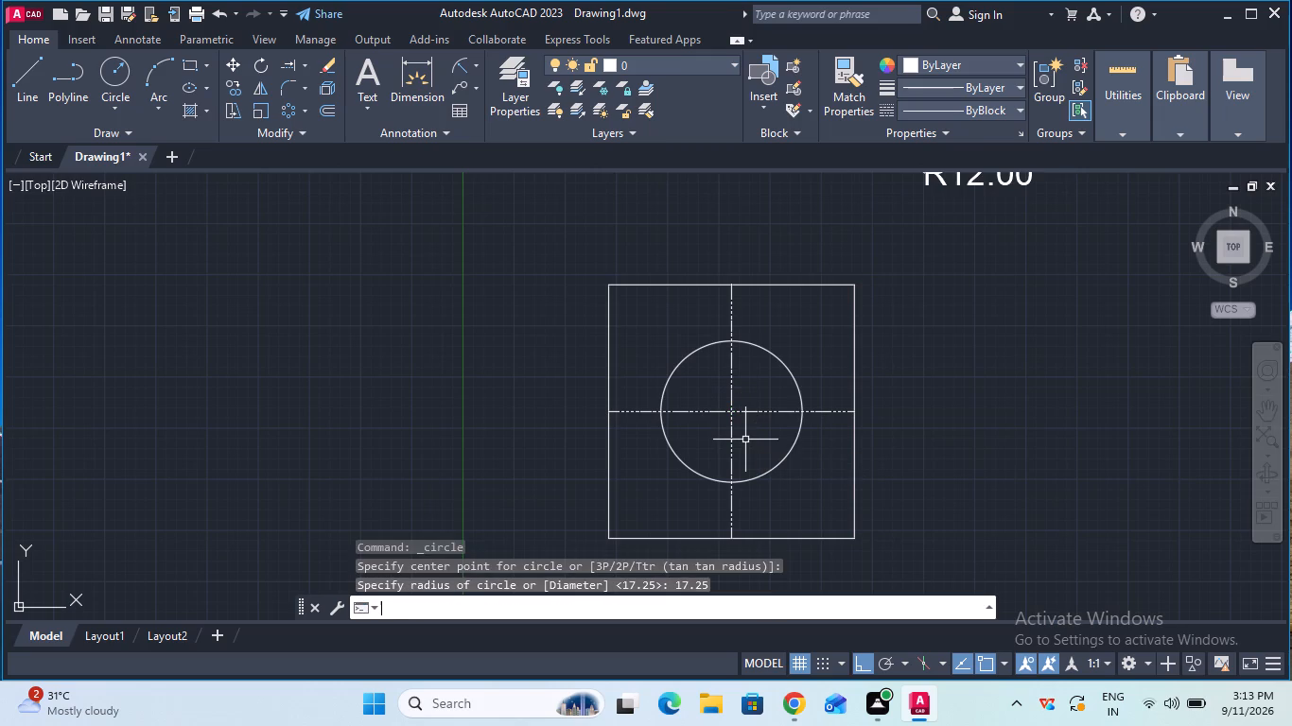
drag(745, 440, 748, 350)
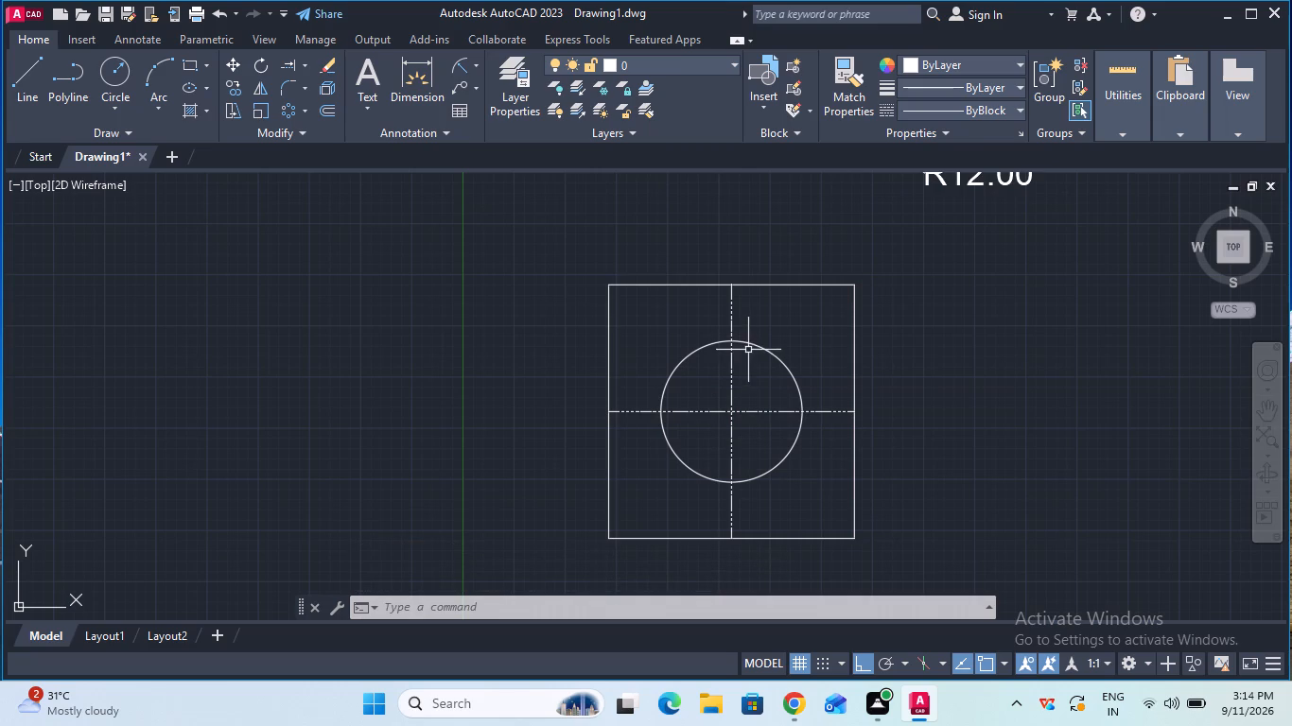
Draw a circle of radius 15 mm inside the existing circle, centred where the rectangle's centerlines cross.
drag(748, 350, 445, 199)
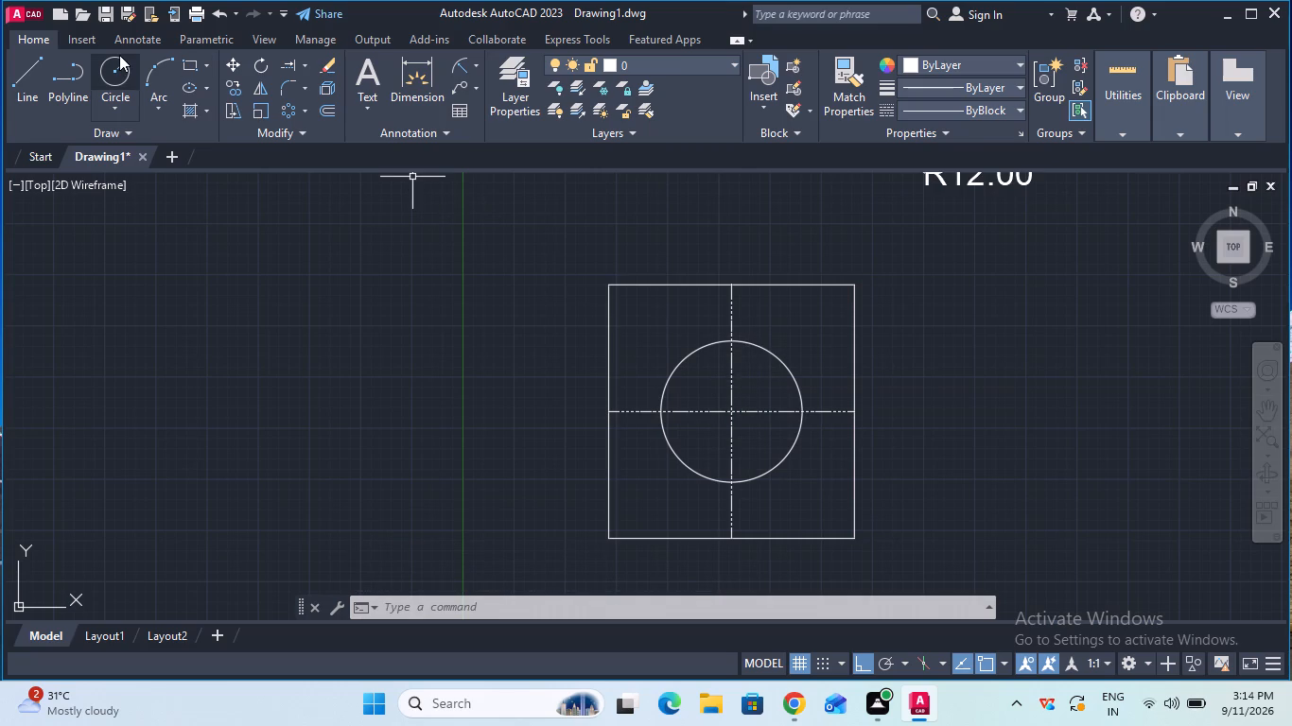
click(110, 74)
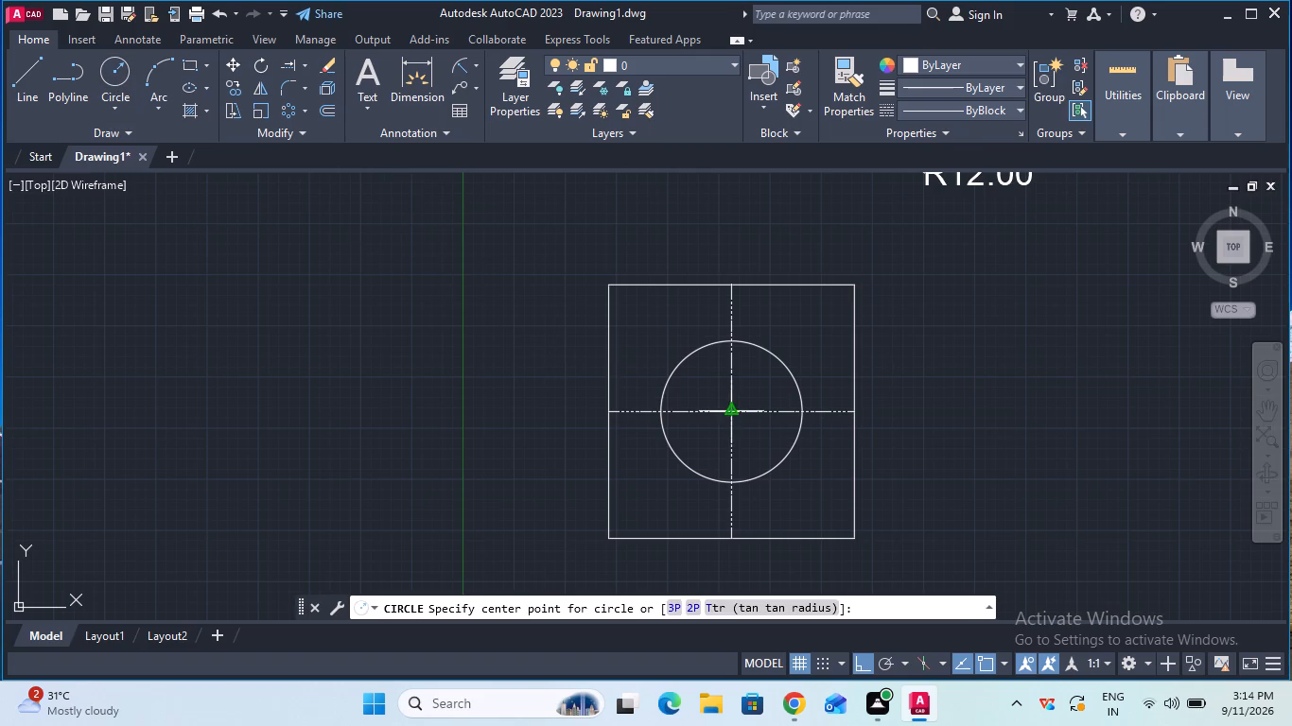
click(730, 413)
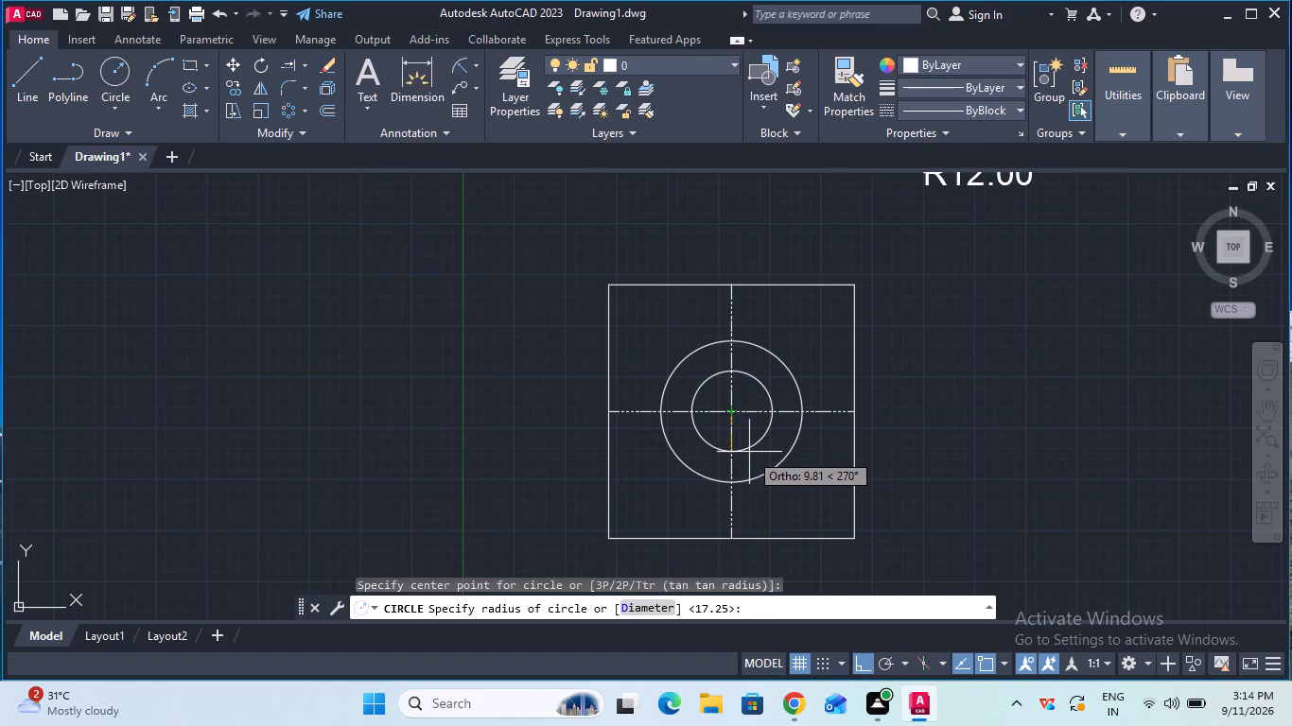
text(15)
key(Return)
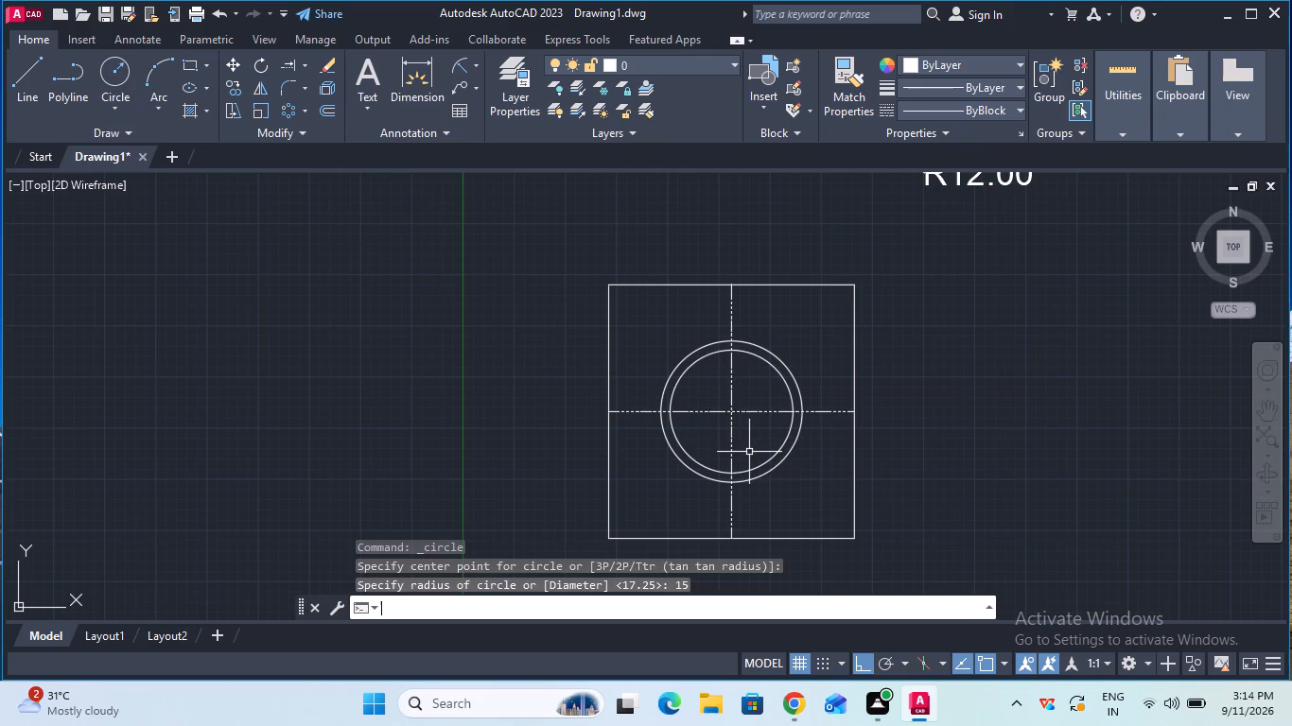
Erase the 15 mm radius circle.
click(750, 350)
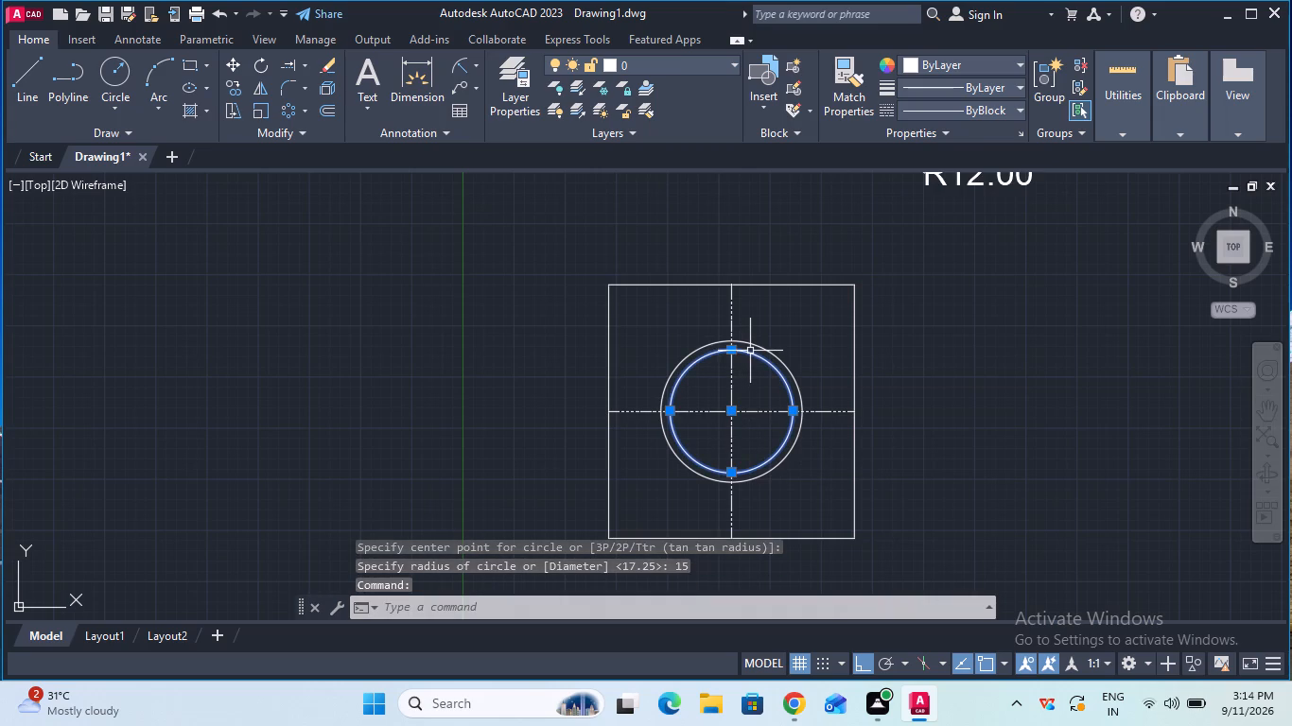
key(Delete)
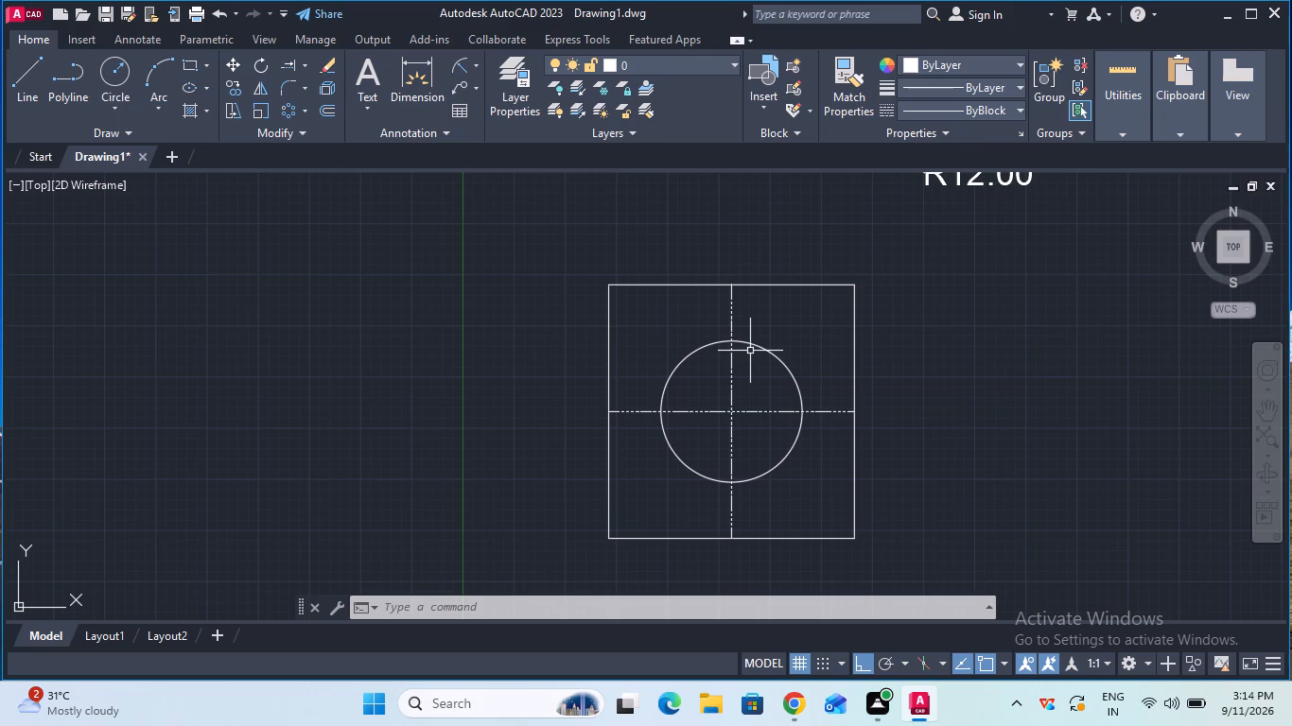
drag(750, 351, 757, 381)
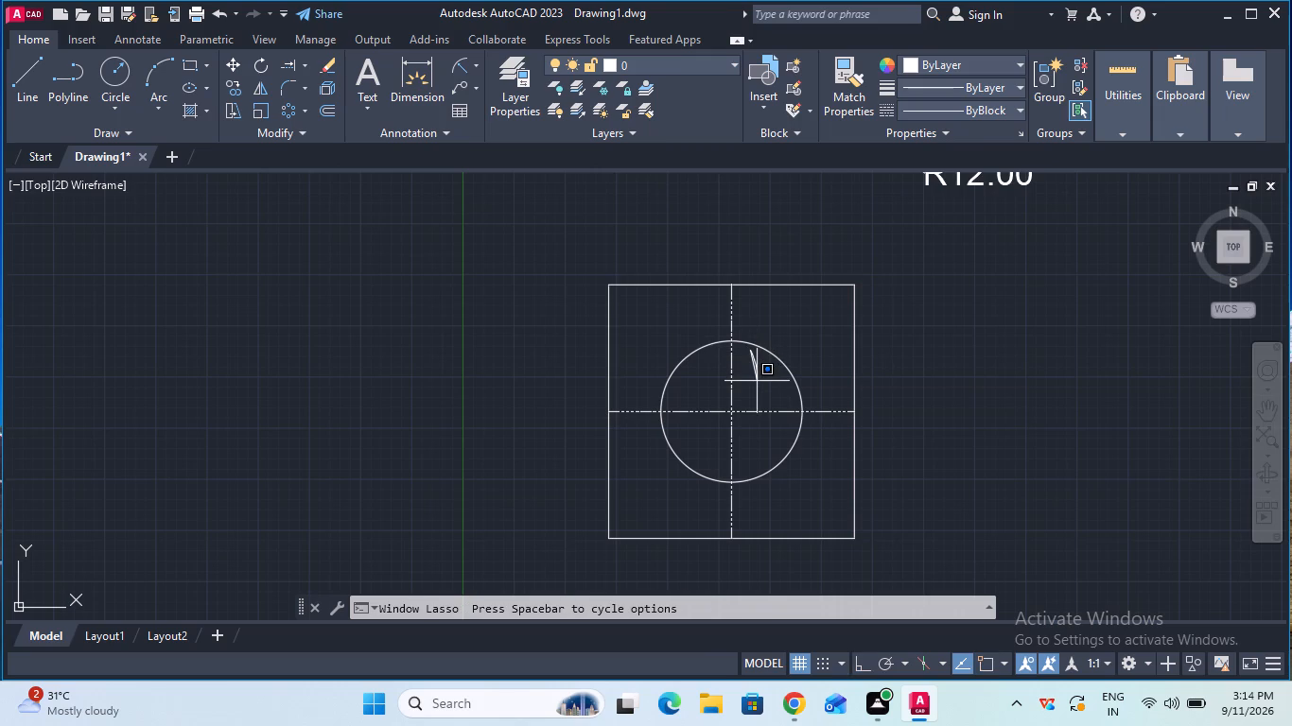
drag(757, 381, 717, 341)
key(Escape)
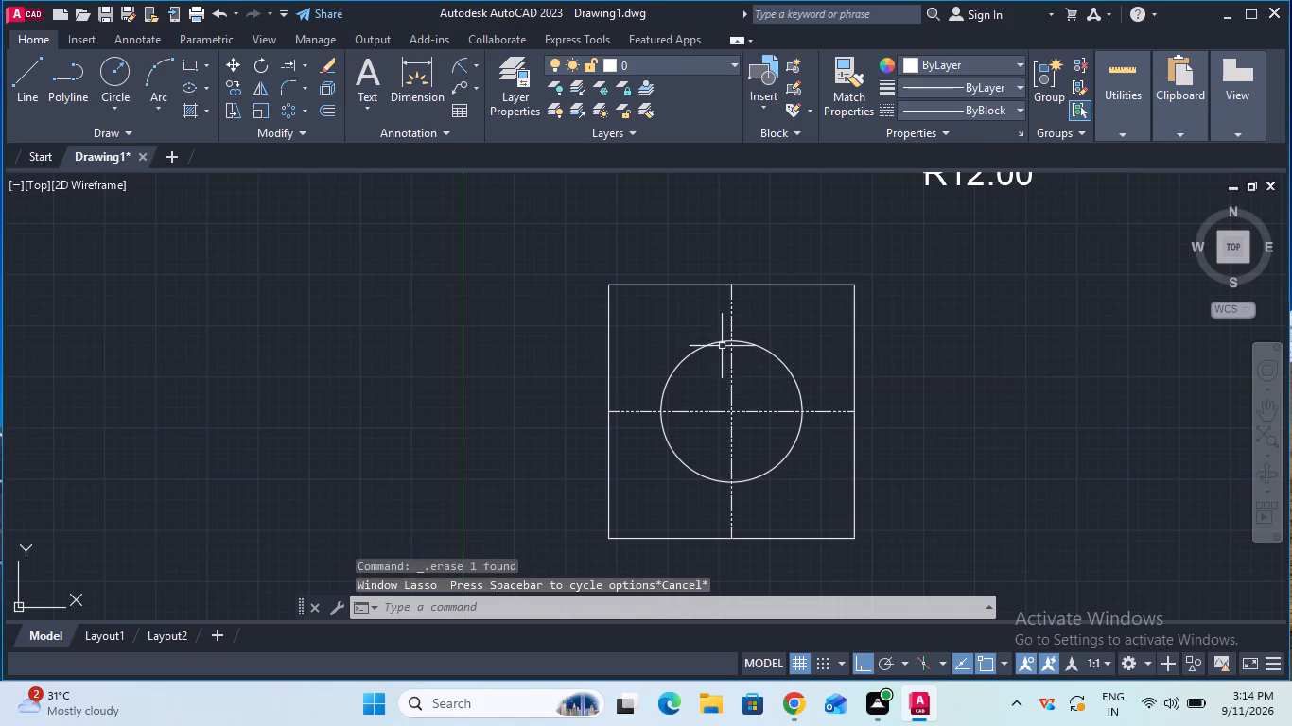
Draw a circle of radius 7.5 mm centred where the rectangle's two centerlines cross.
drag(717, 341, 519, 235)
click(122, 82)
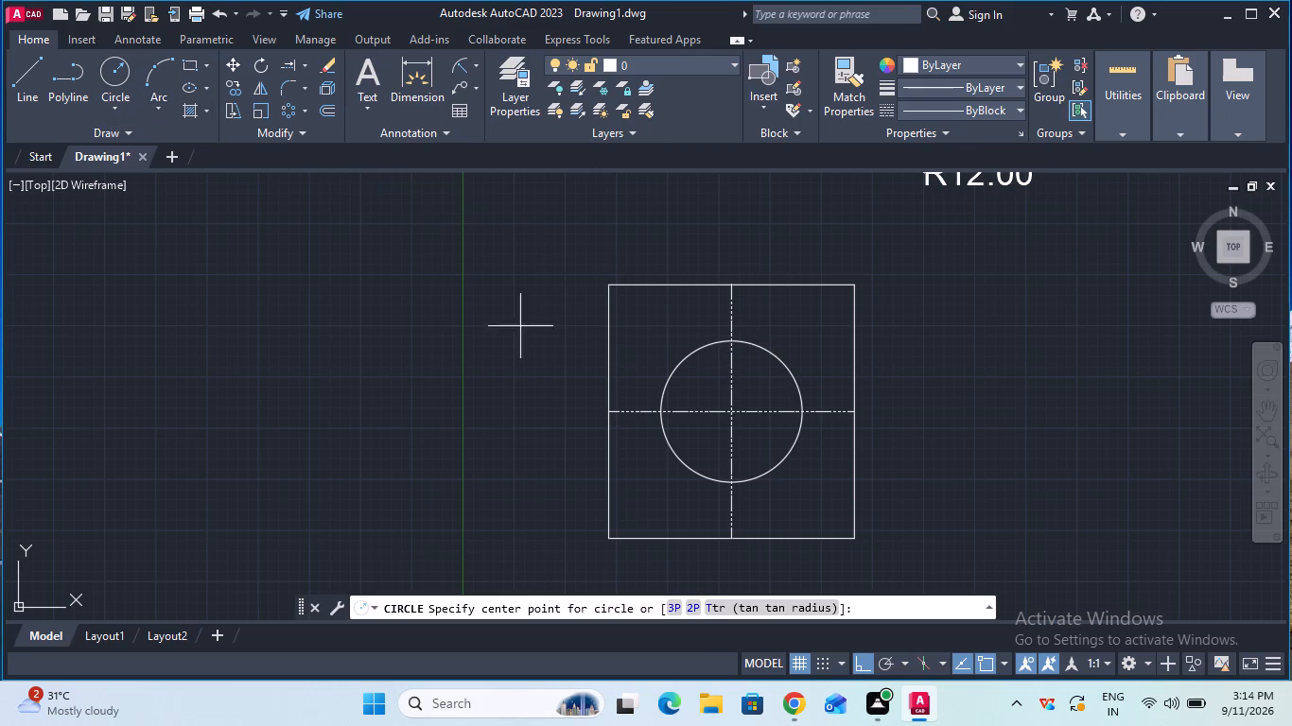
click(735, 411)
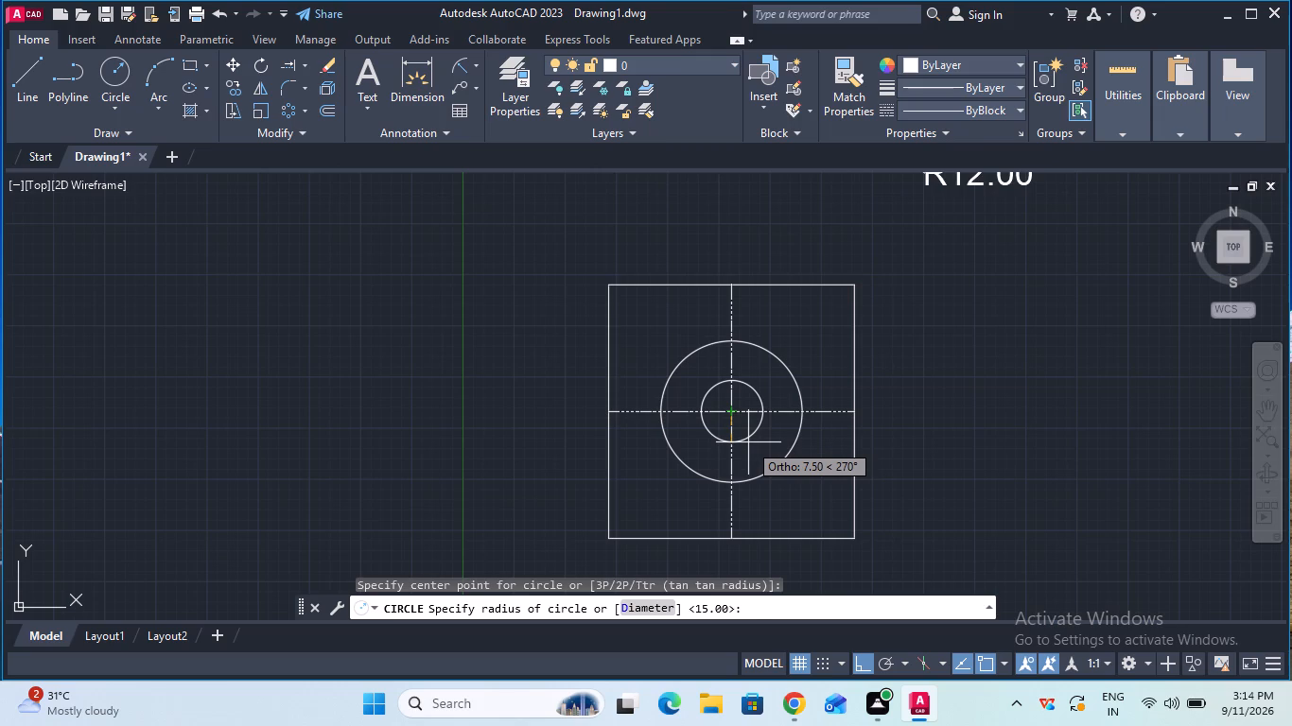
text(7.5)
key(Return)
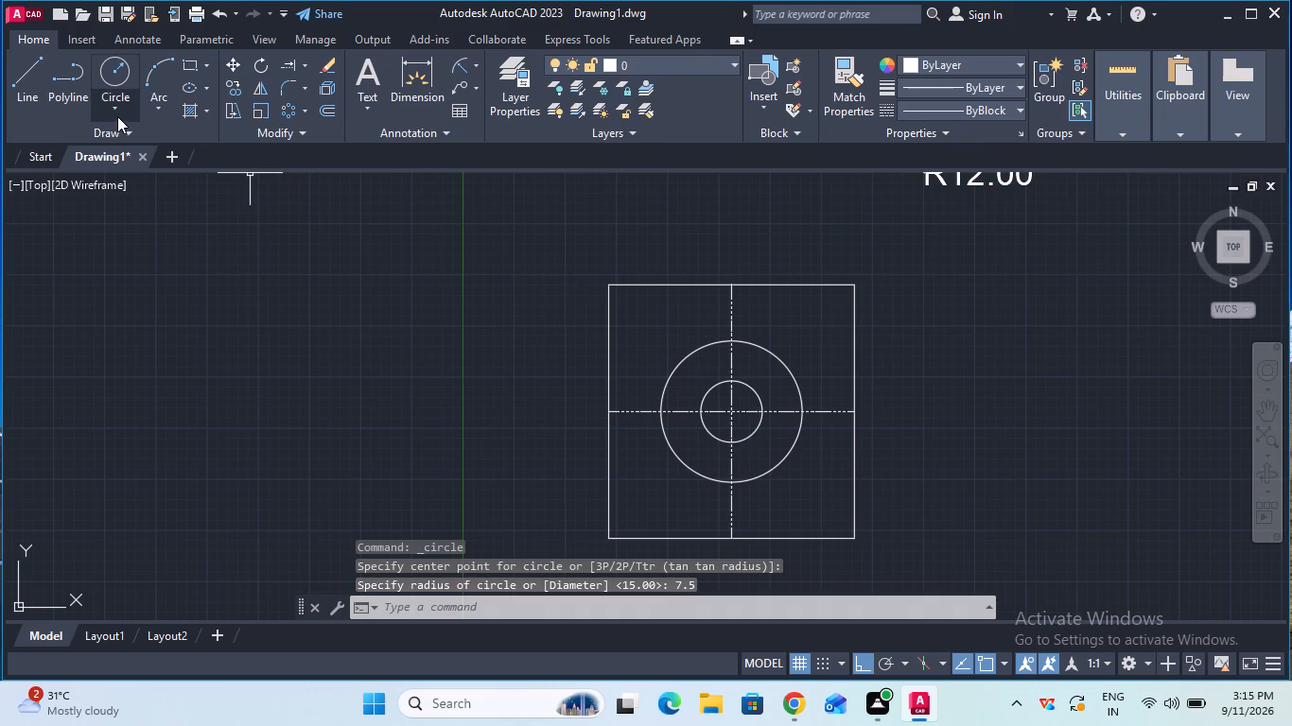
Draw a circle of radius 12.25 mm concentric with the other two, between the inner and outer circles.
double_click(109, 87)
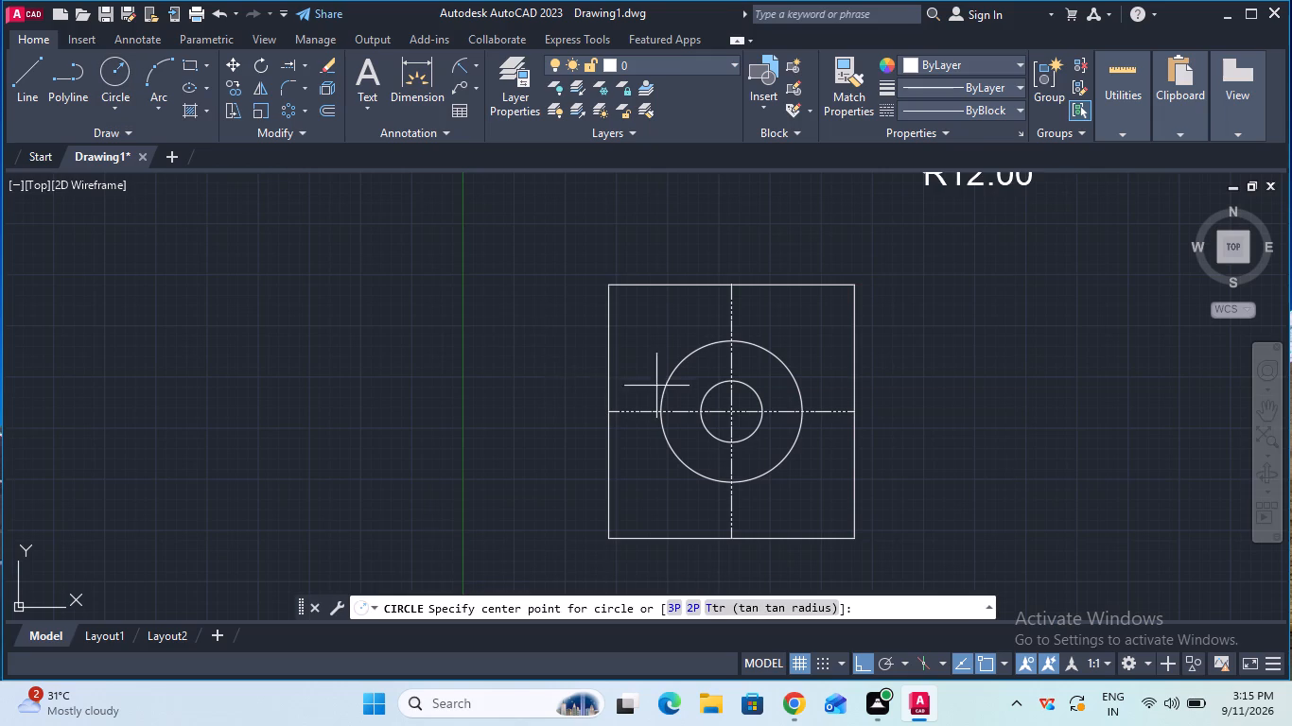
click(732, 407)
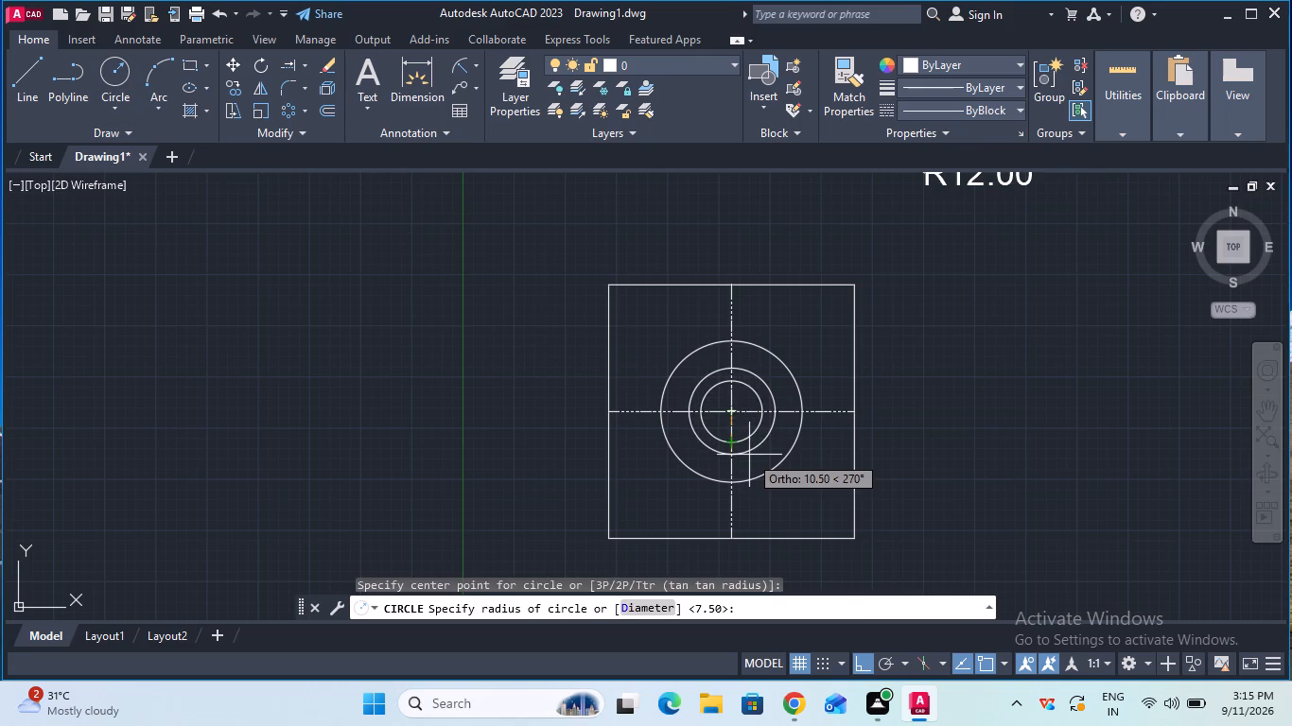
text(12)
text(.2)
key(5)
key(Return)
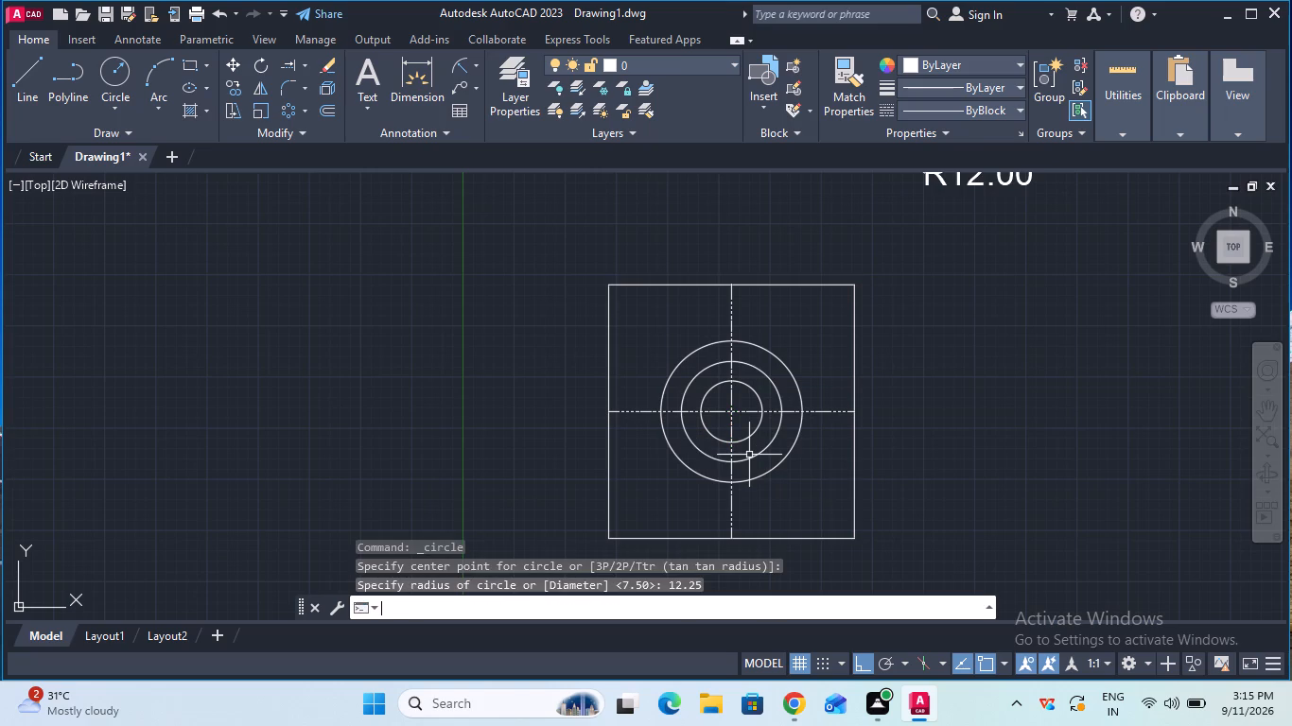
Change the linetype of the middle 12.25 mm radius circle to CENTER in its properties.
click(706, 368)
text(pr)
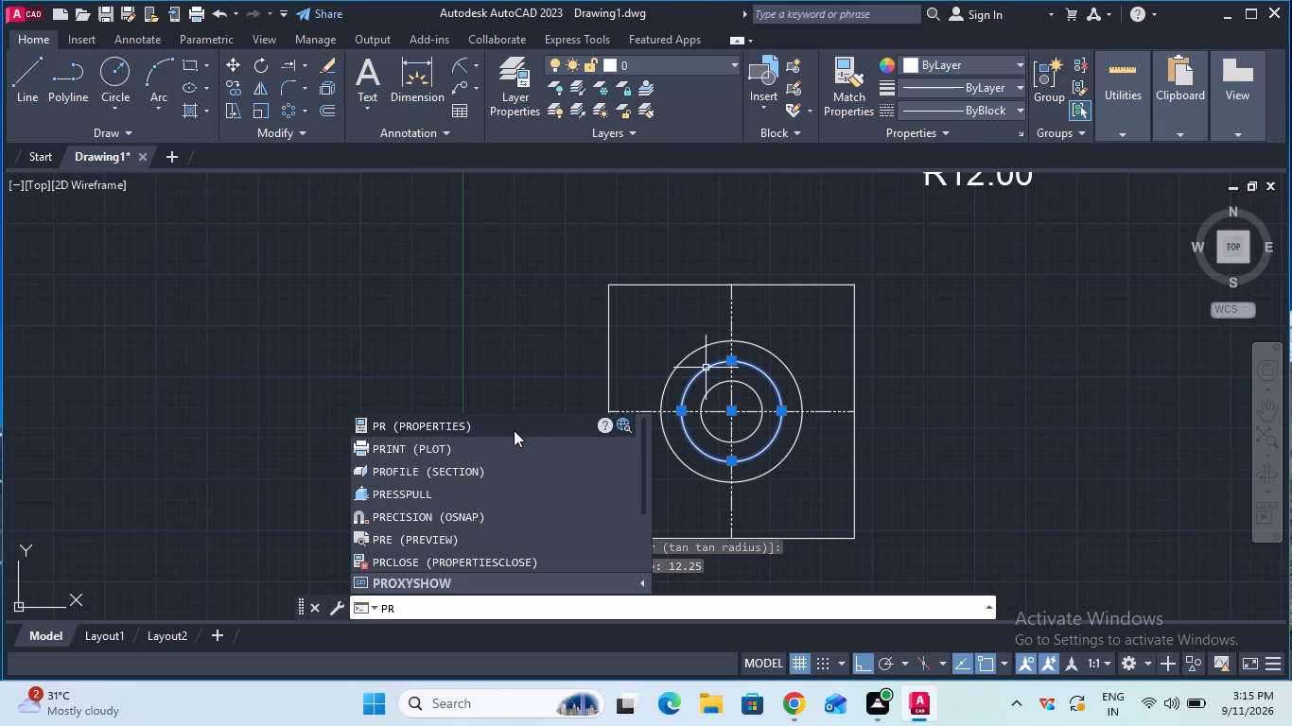
click(514, 430)
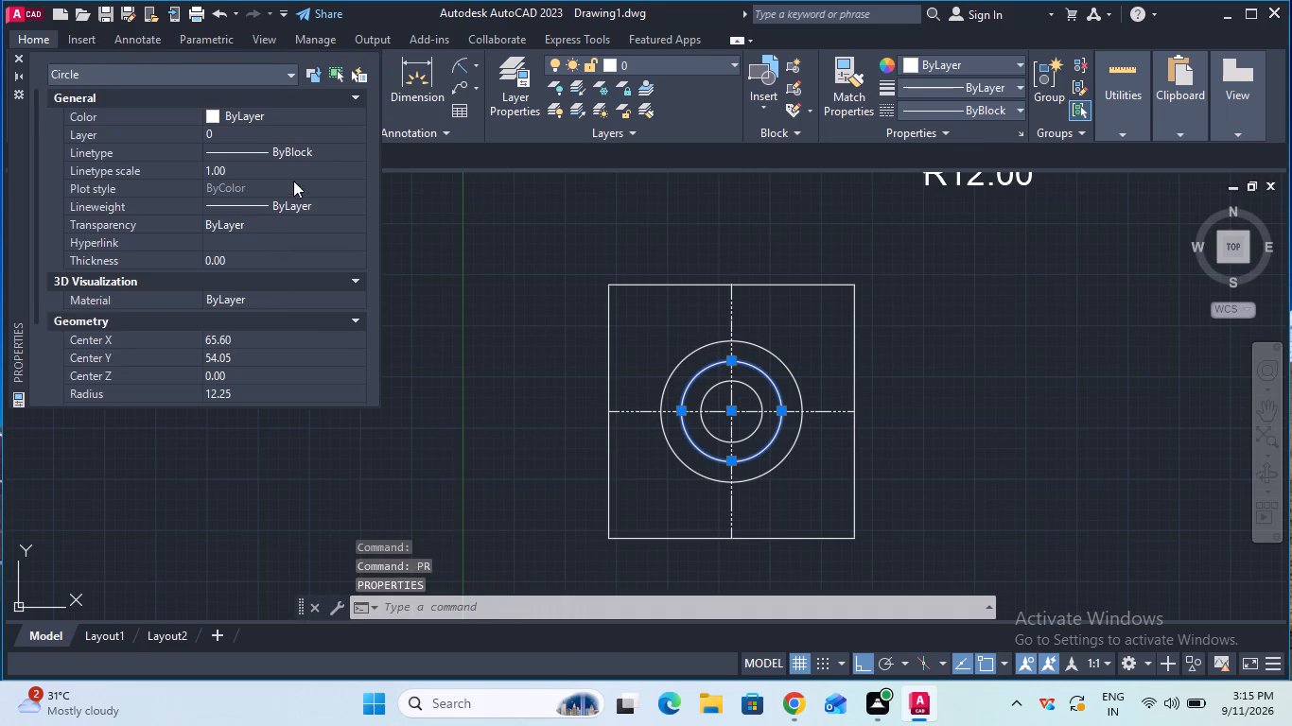
click(300, 151)
click(300, 151)
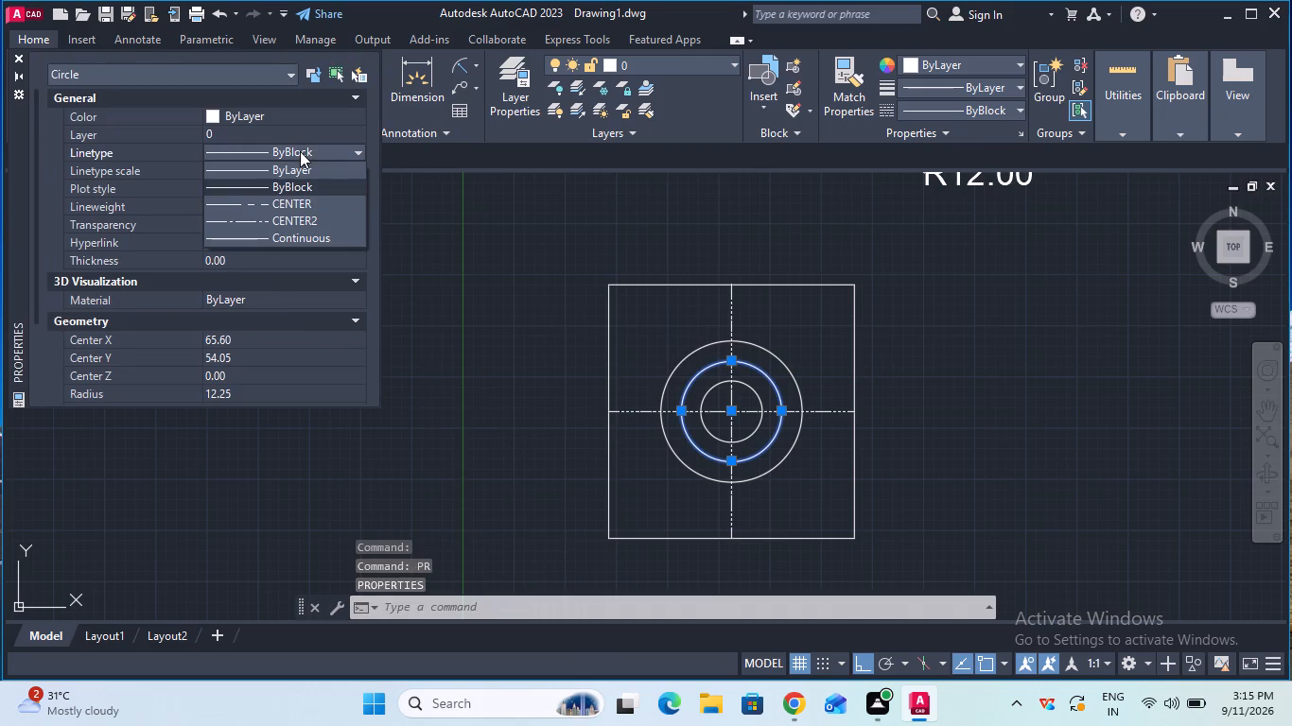
click(294, 205)
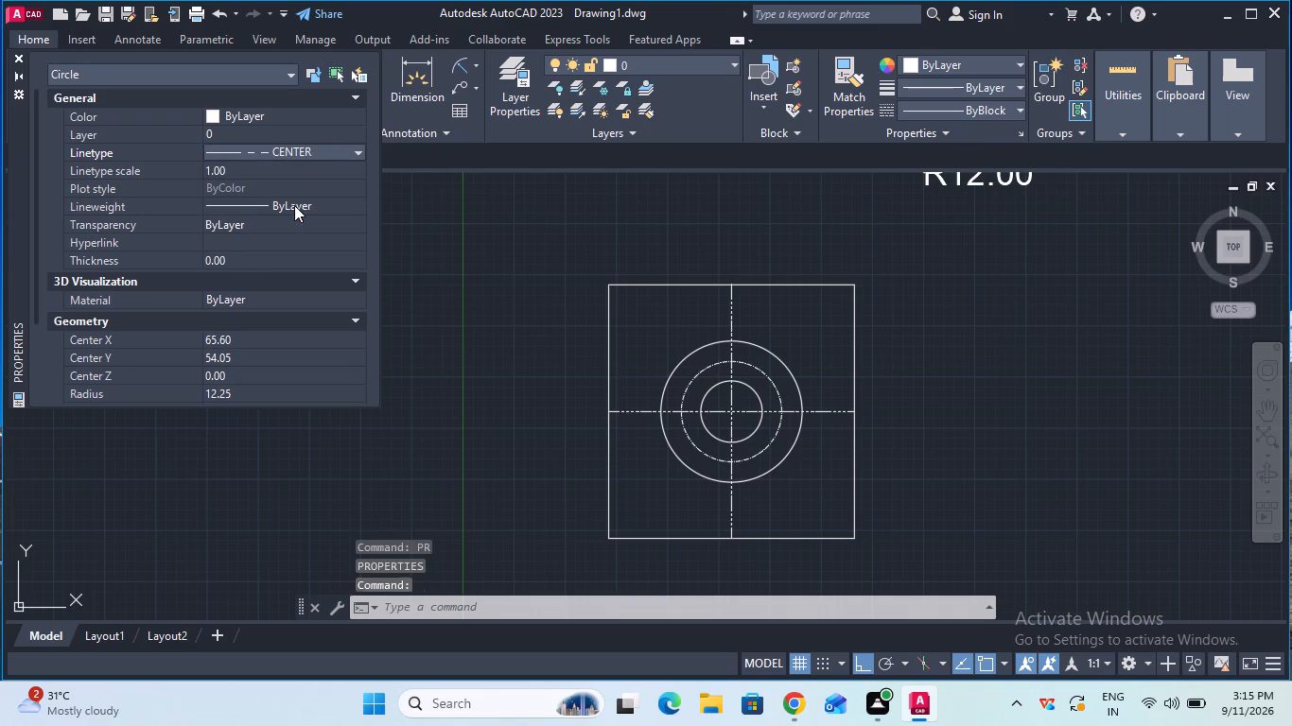
click(19, 64)
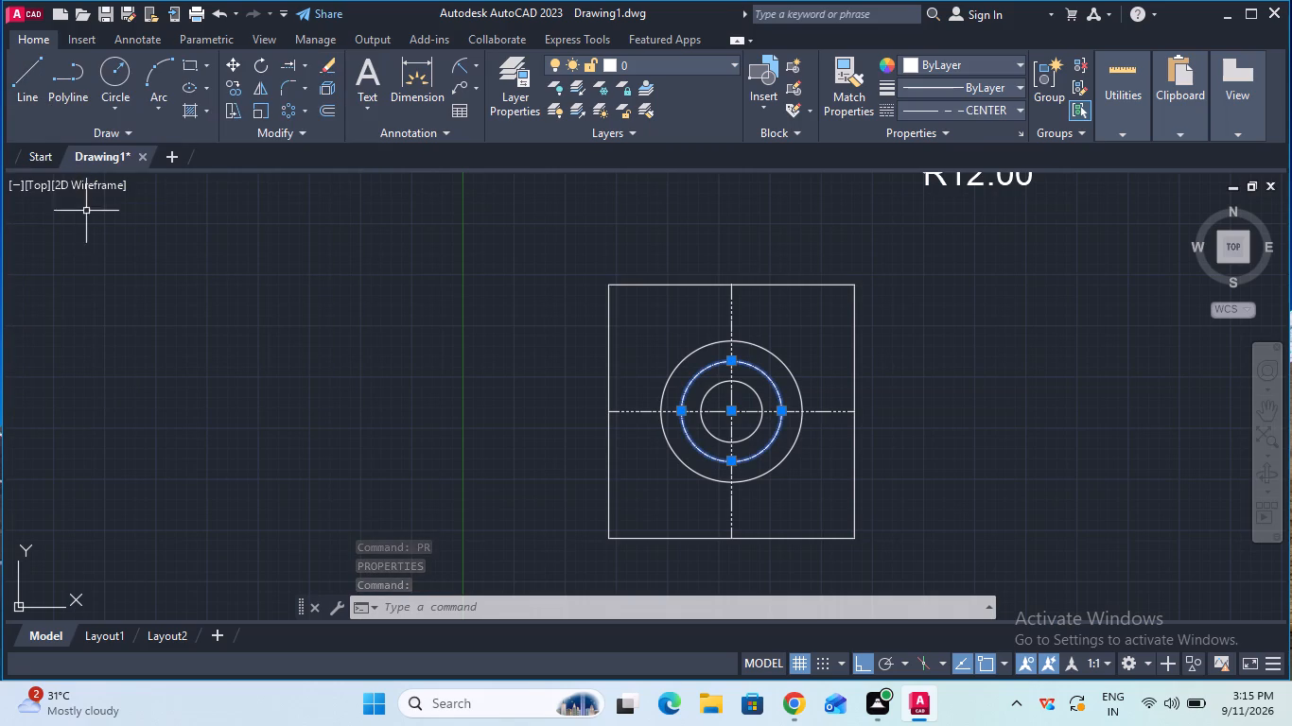
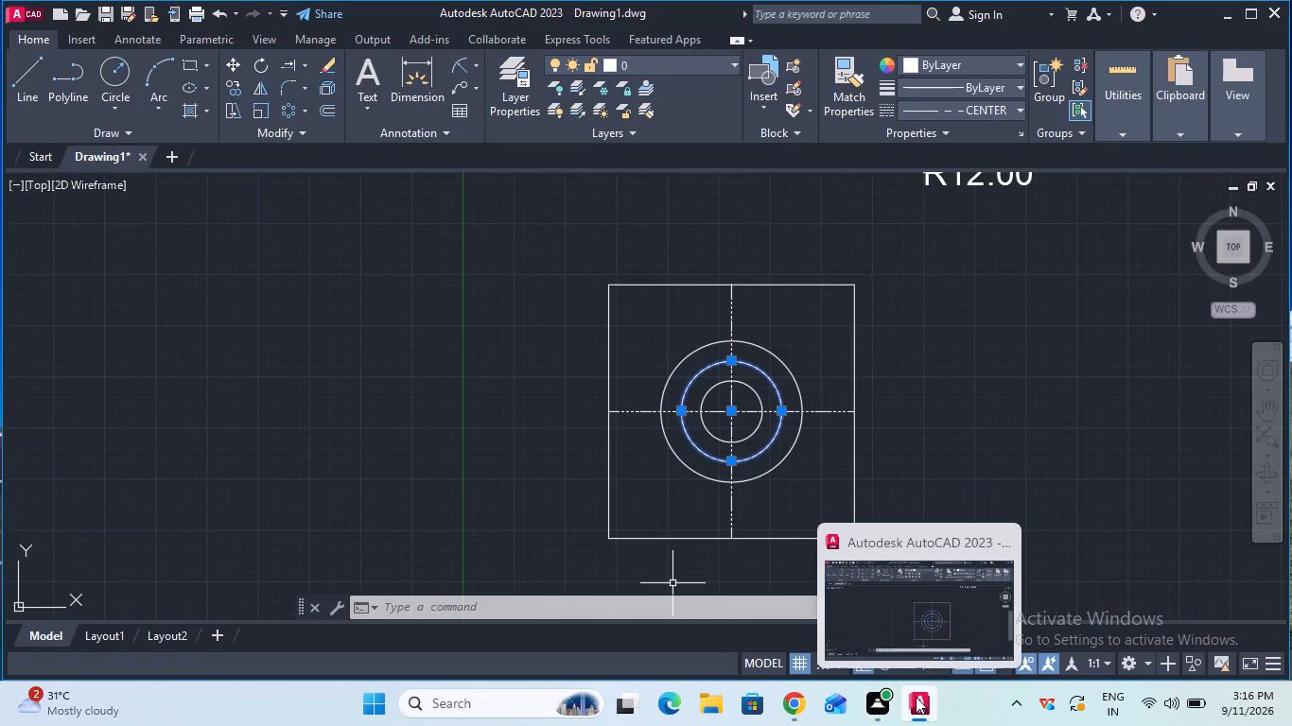
Draw two circles of radius 7.5 mm from the rectangle's centre, each sized to the existing inner circle's quadrant.
click(1037, 576)
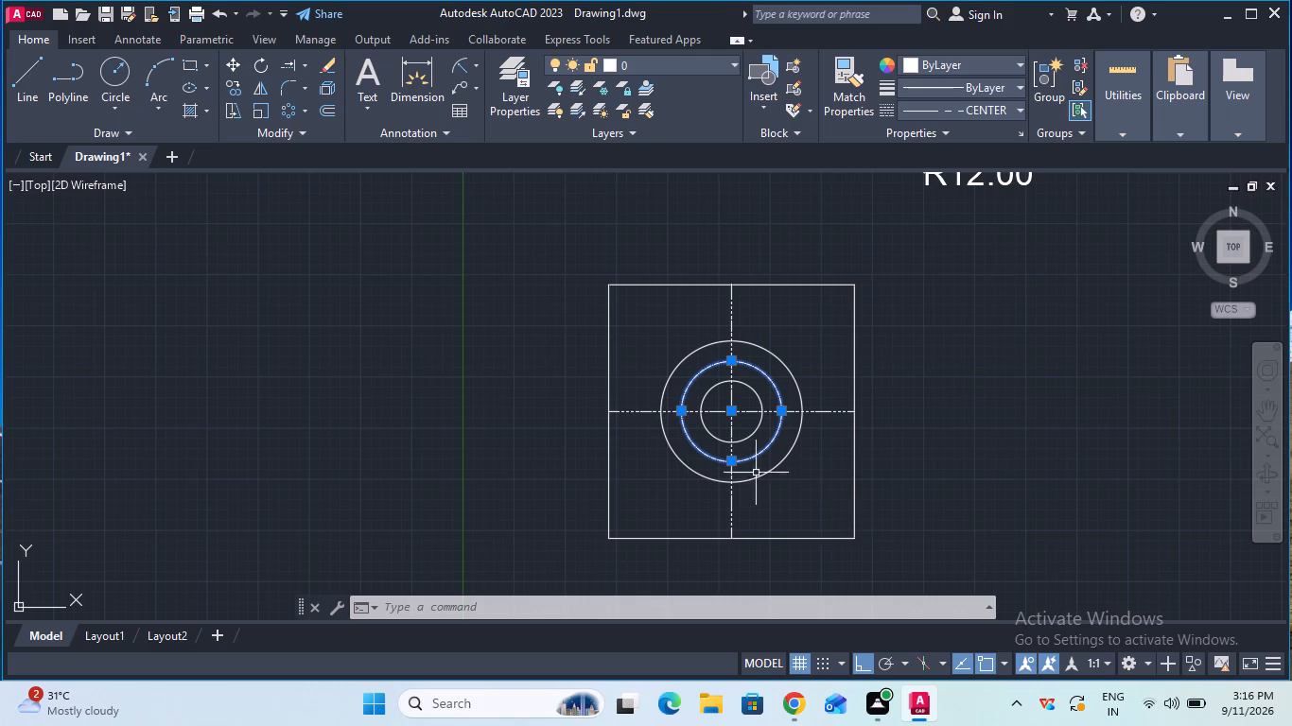
click(122, 75)
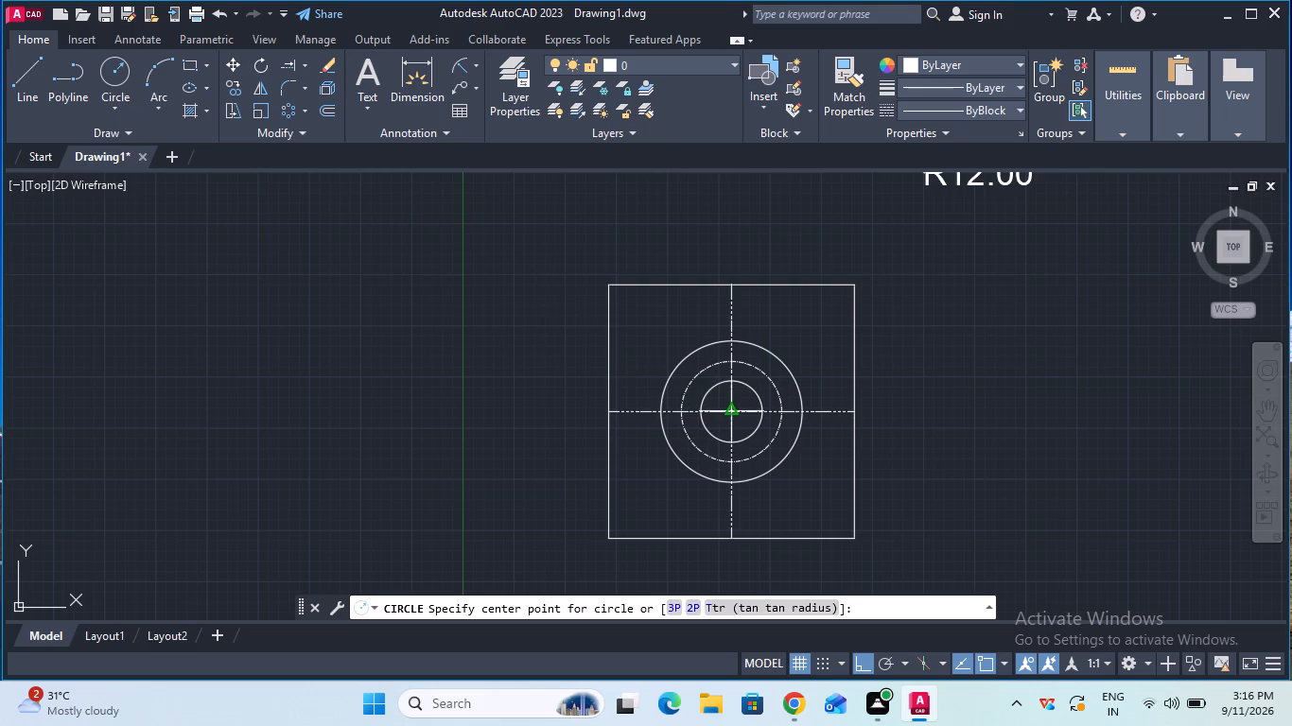
click(729, 413)
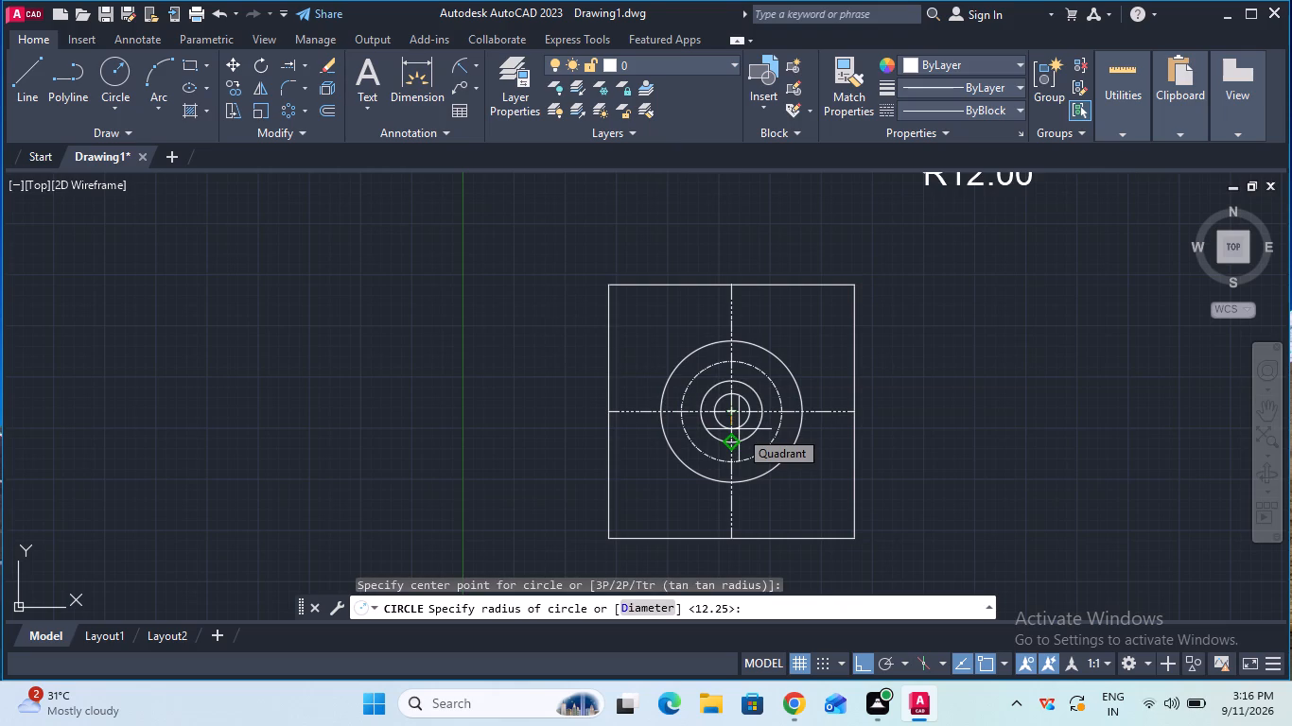
click(739, 429)
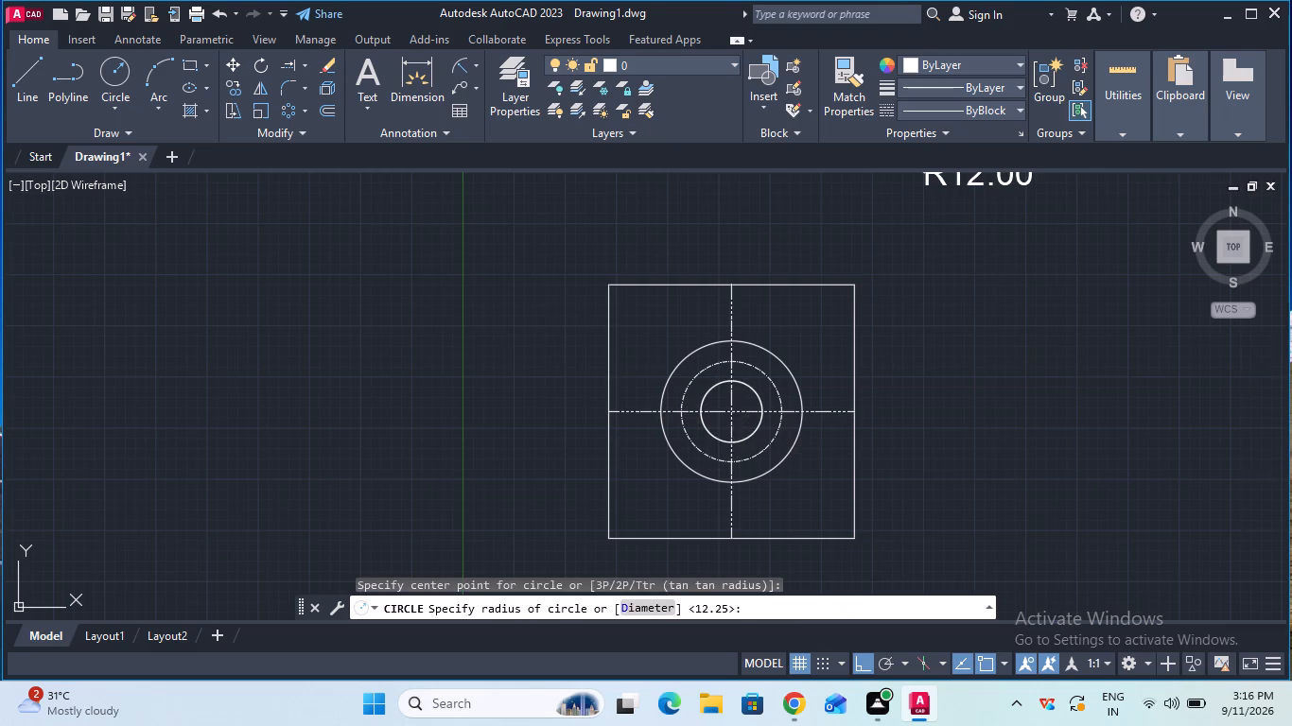
click(128, 89)
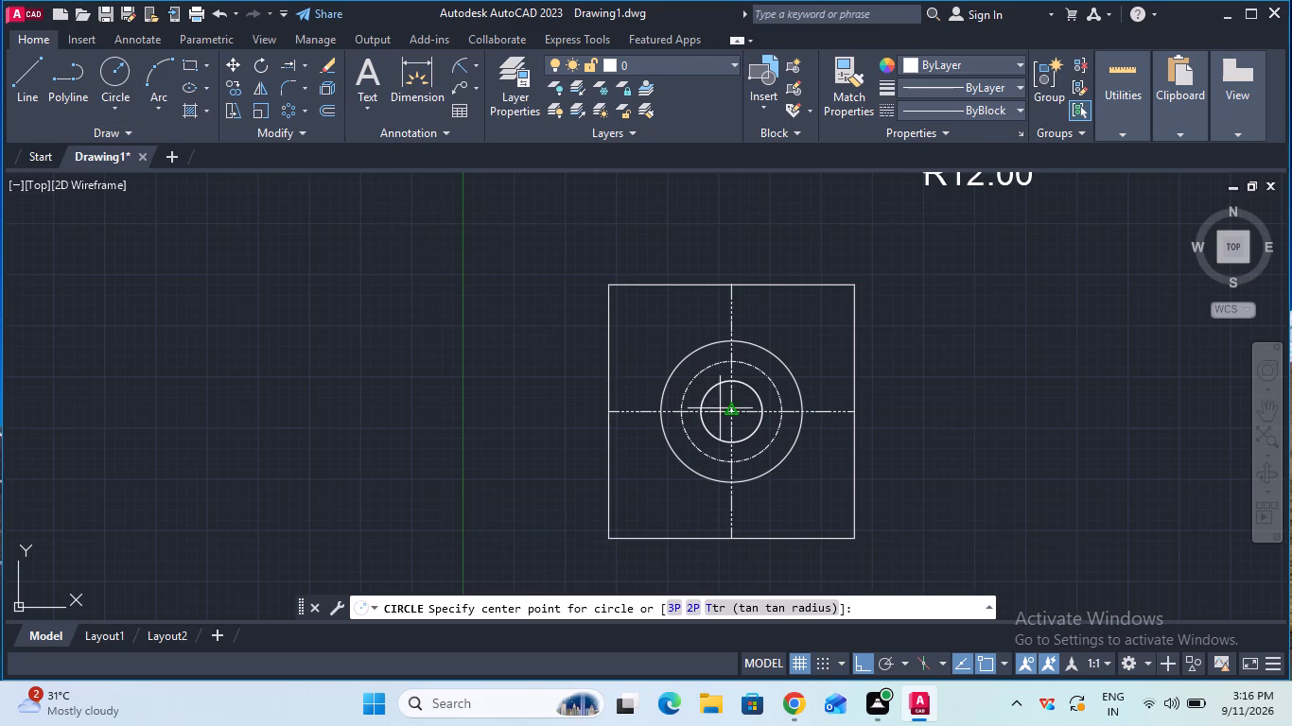
click(729, 412)
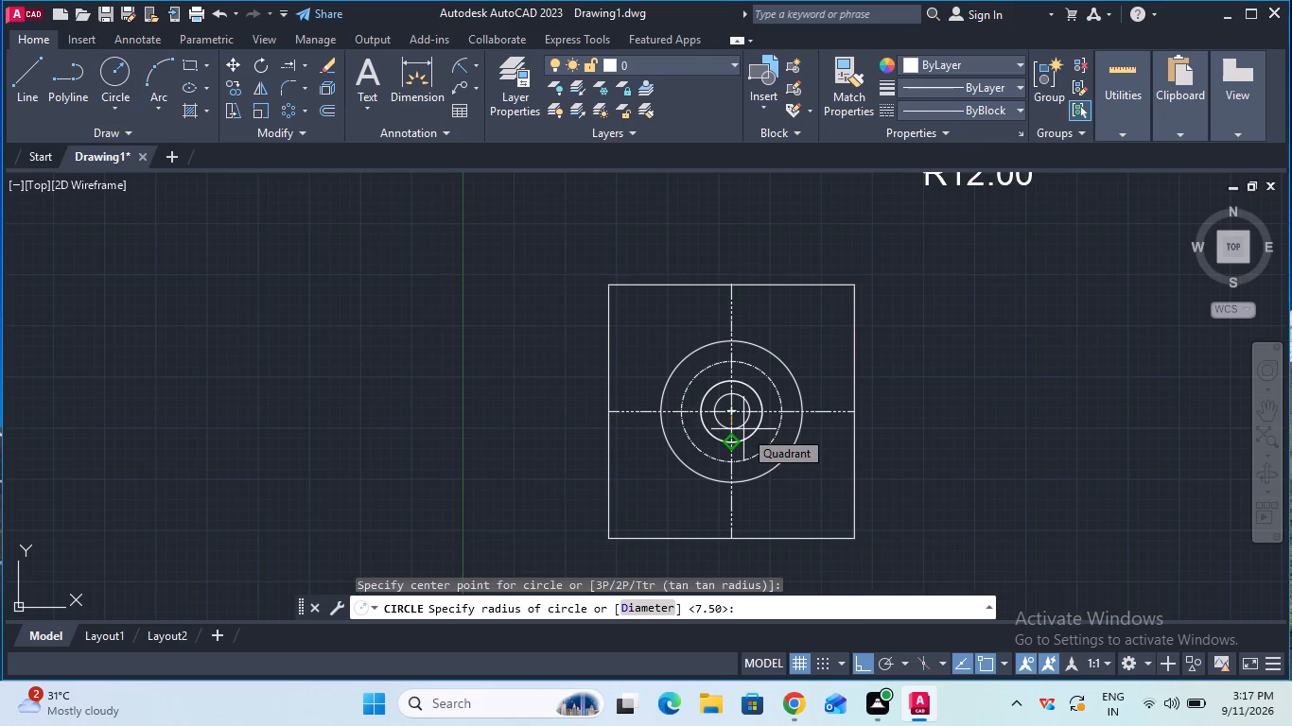
click(743, 429)
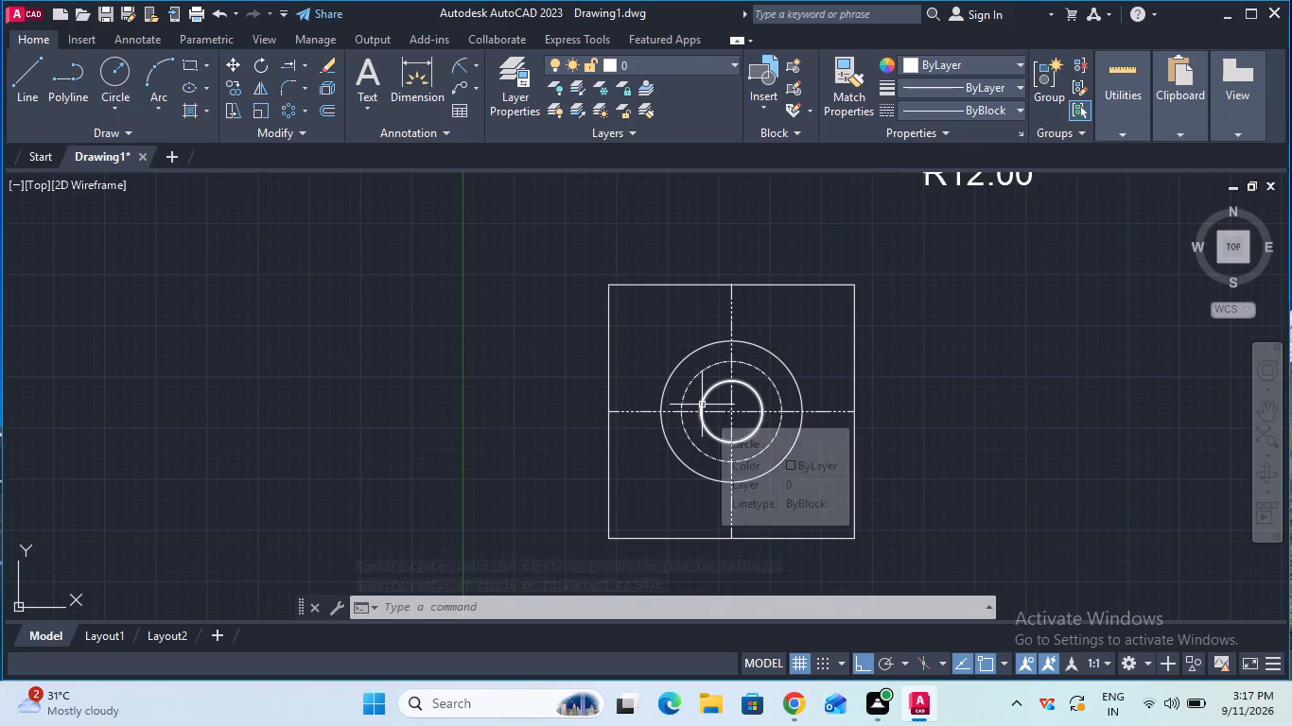
Draw a circle of radius 10 mm concentric with the existing circles at the rectangle's centre.
click(124, 87)
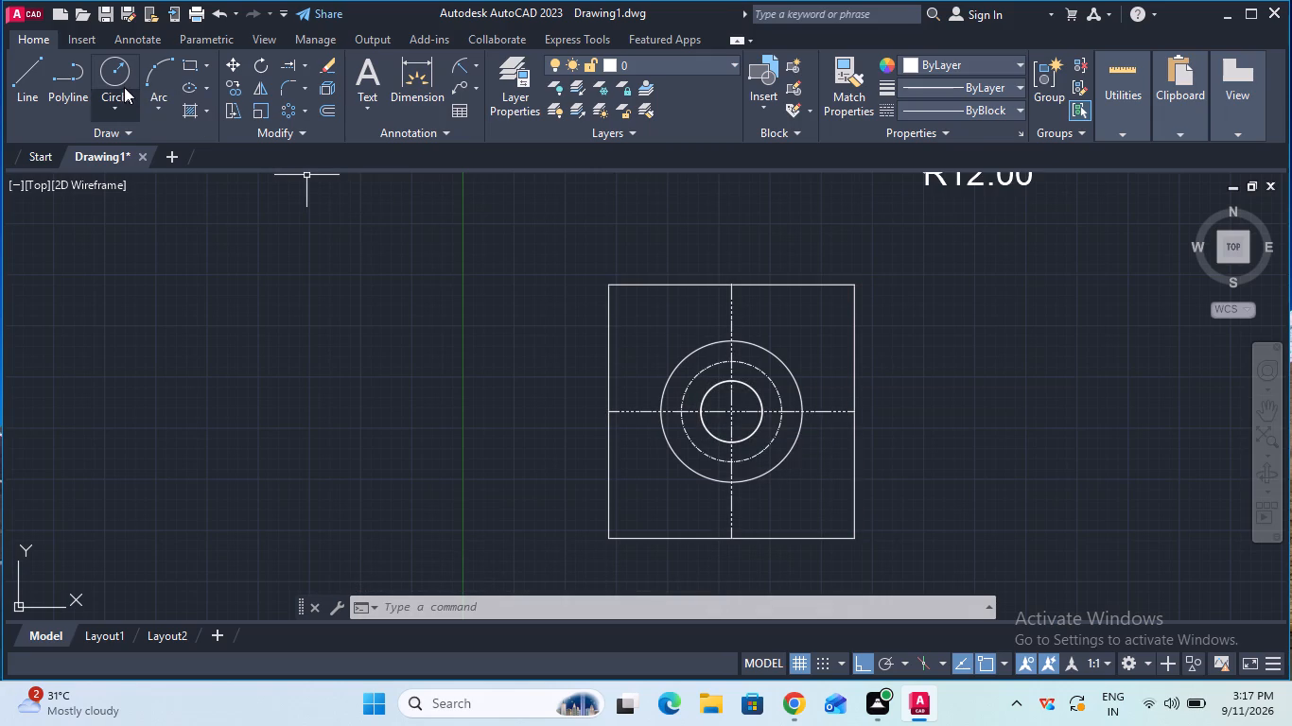
click(731, 412)
text(10)
key(Return)
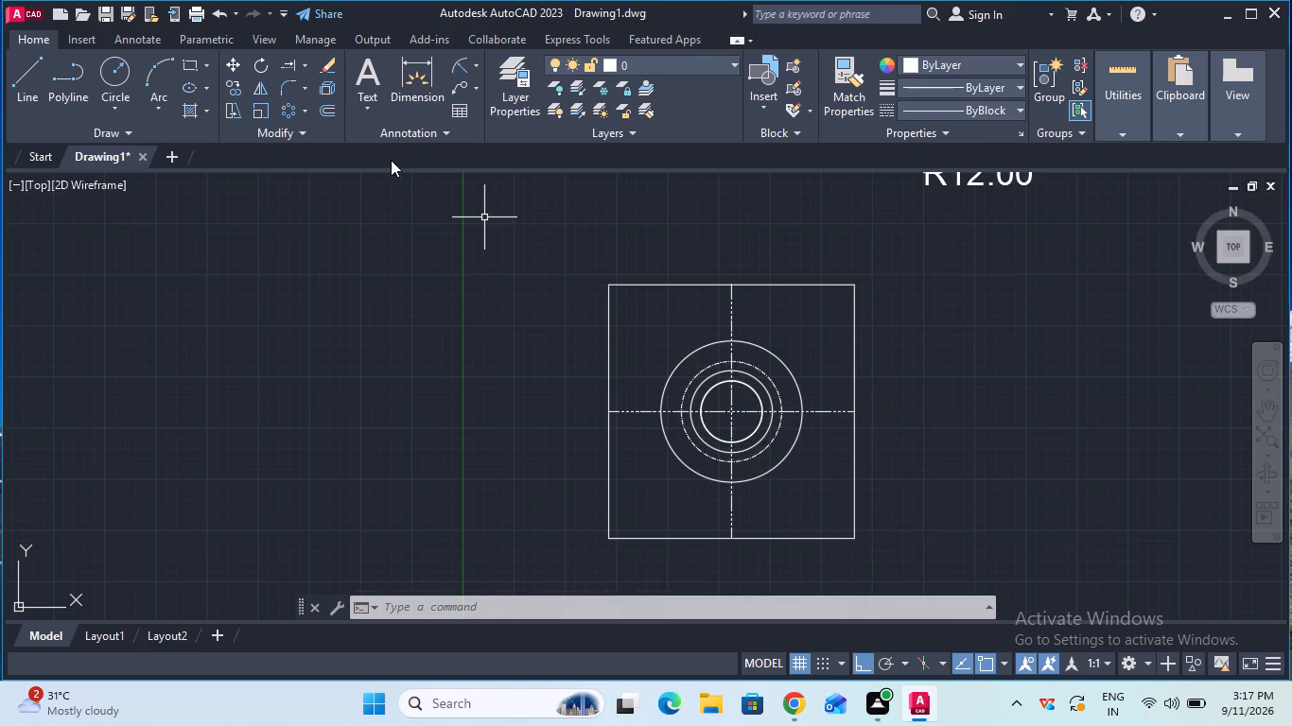
Draw a circle of radius 2.1 mm centred where the dashed 12.25 mm radius circle crosses the upper vertical centerline.
click(126, 75)
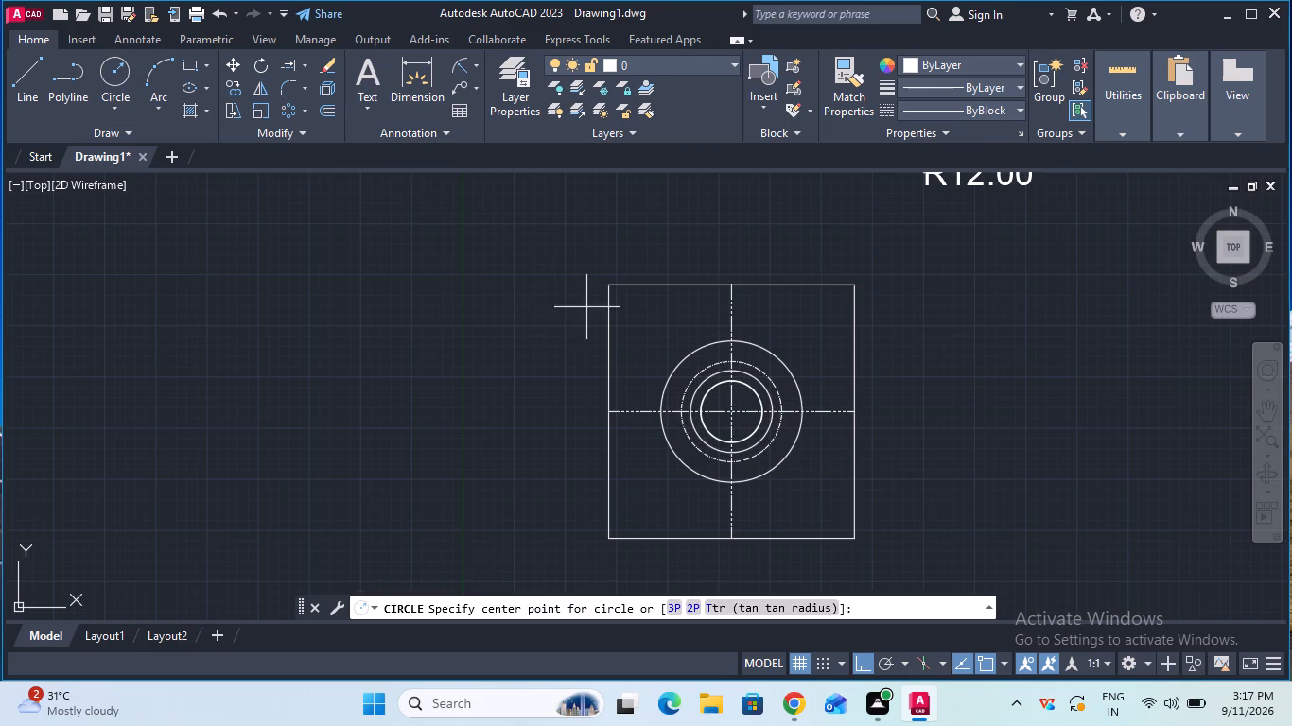
click(727, 363)
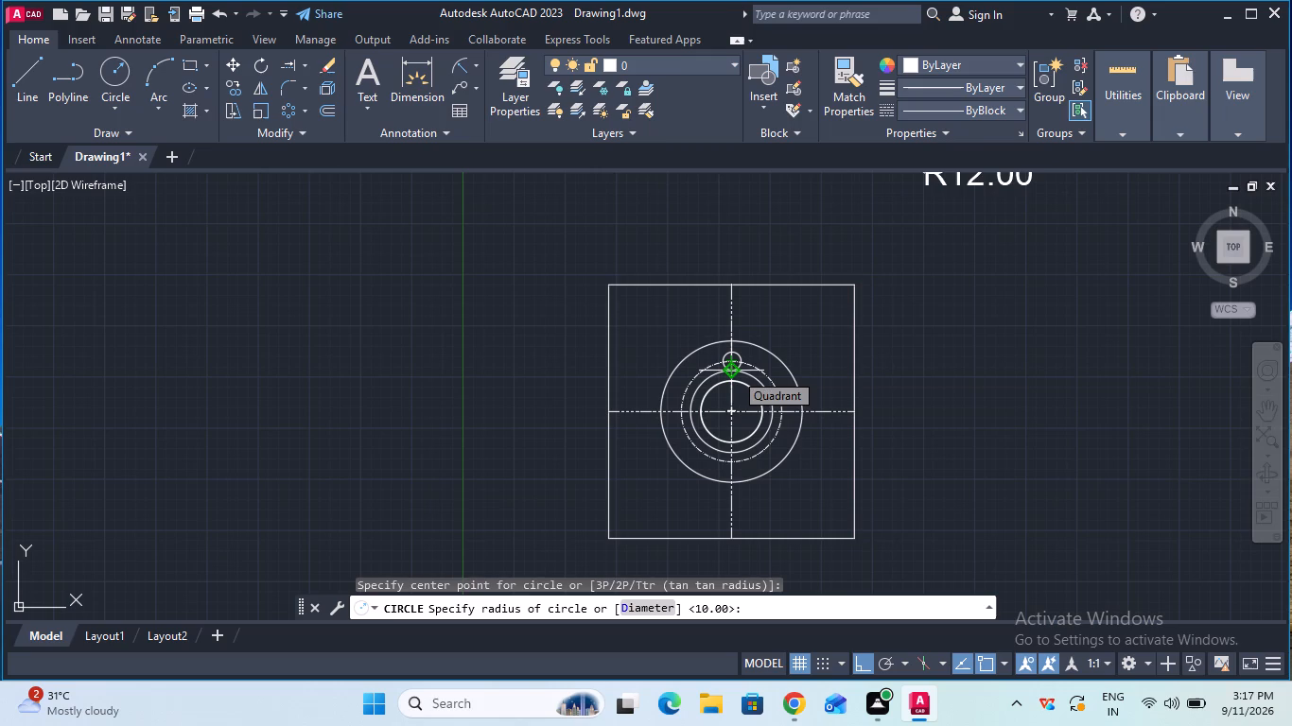
text(2.1)
key(Return)
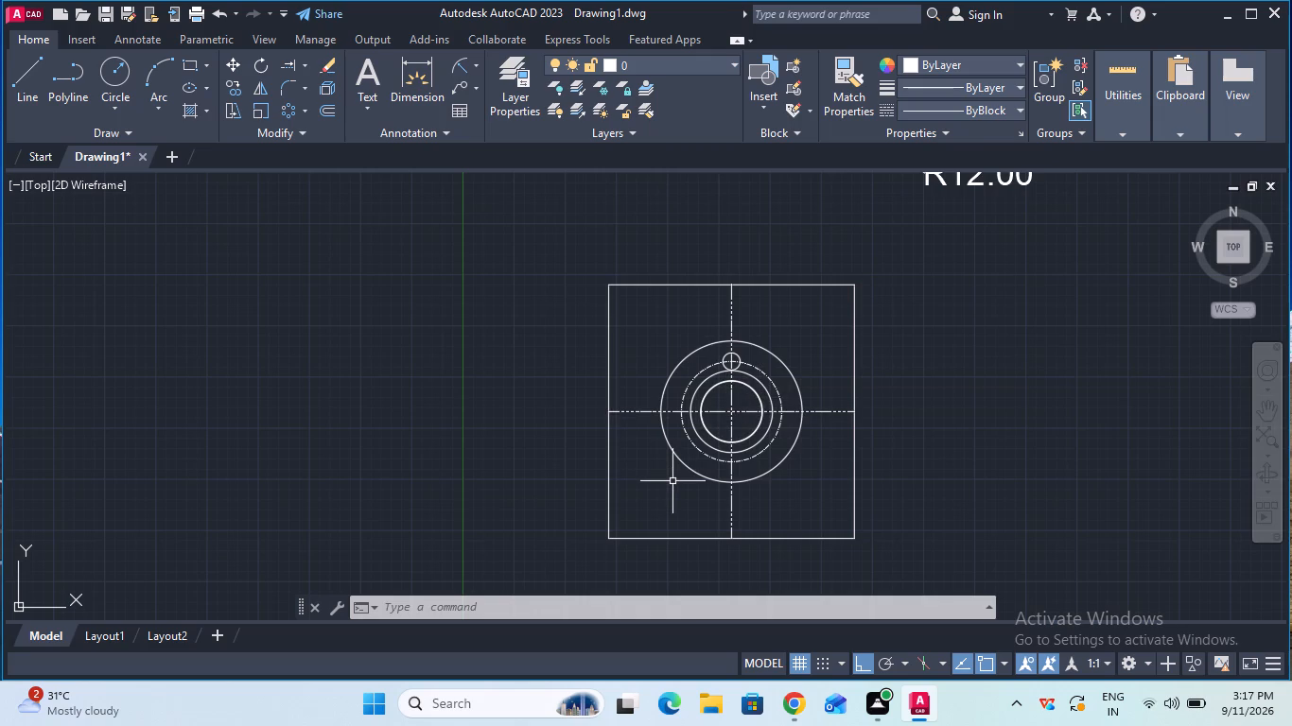
Polar array the small 2.1 mm radius circle about the common centre with 3 items over 360 degrees.
click(722, 358)
key(Return)
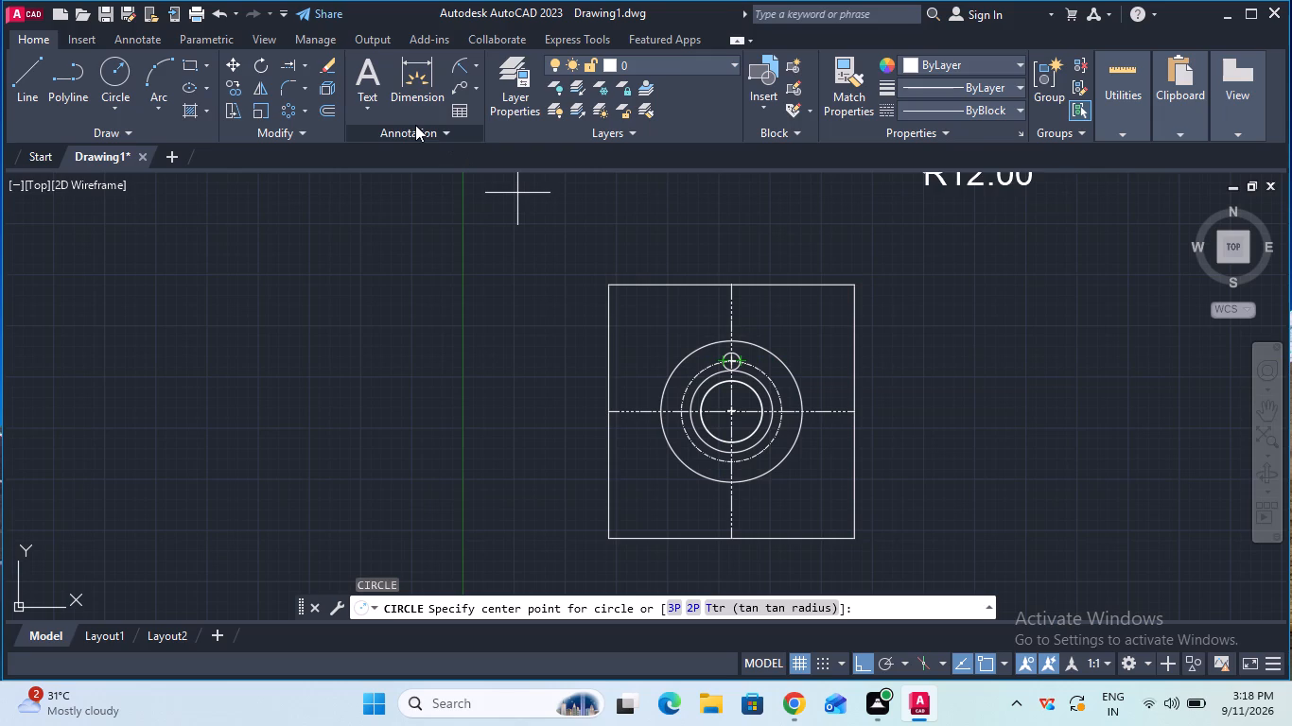
click(289, 108)
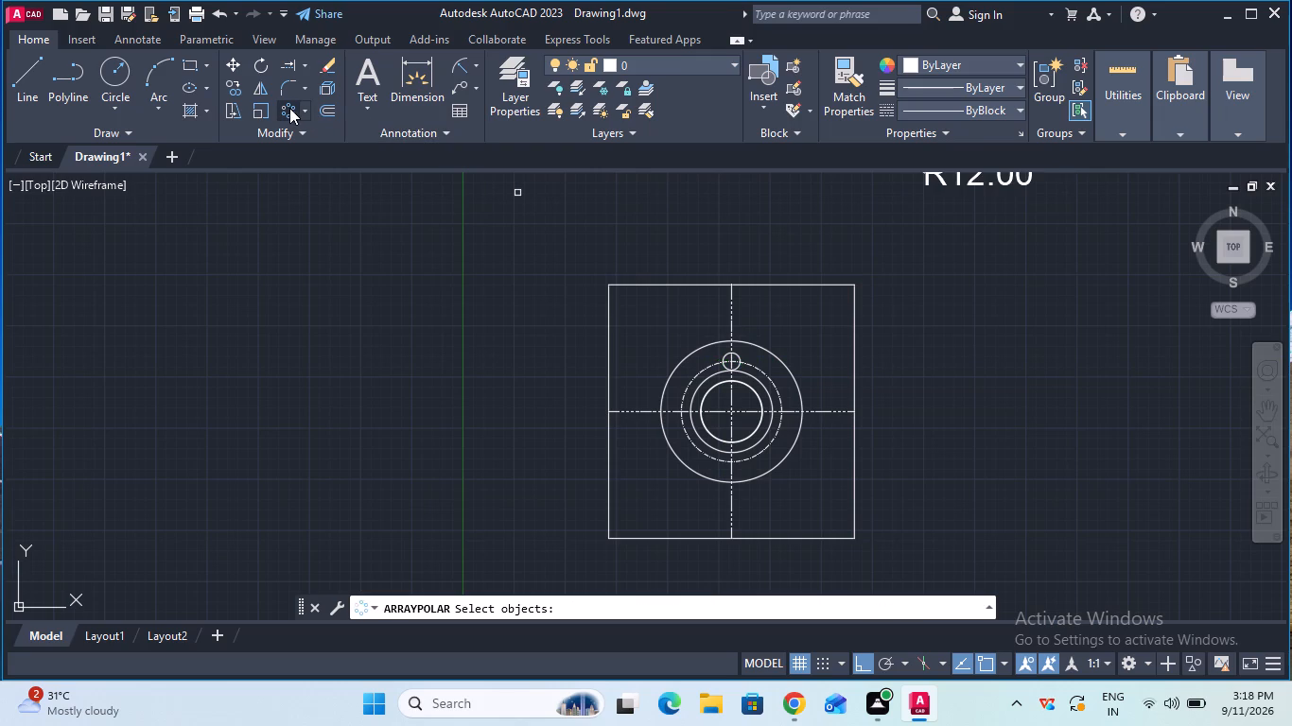
click(736, 352)
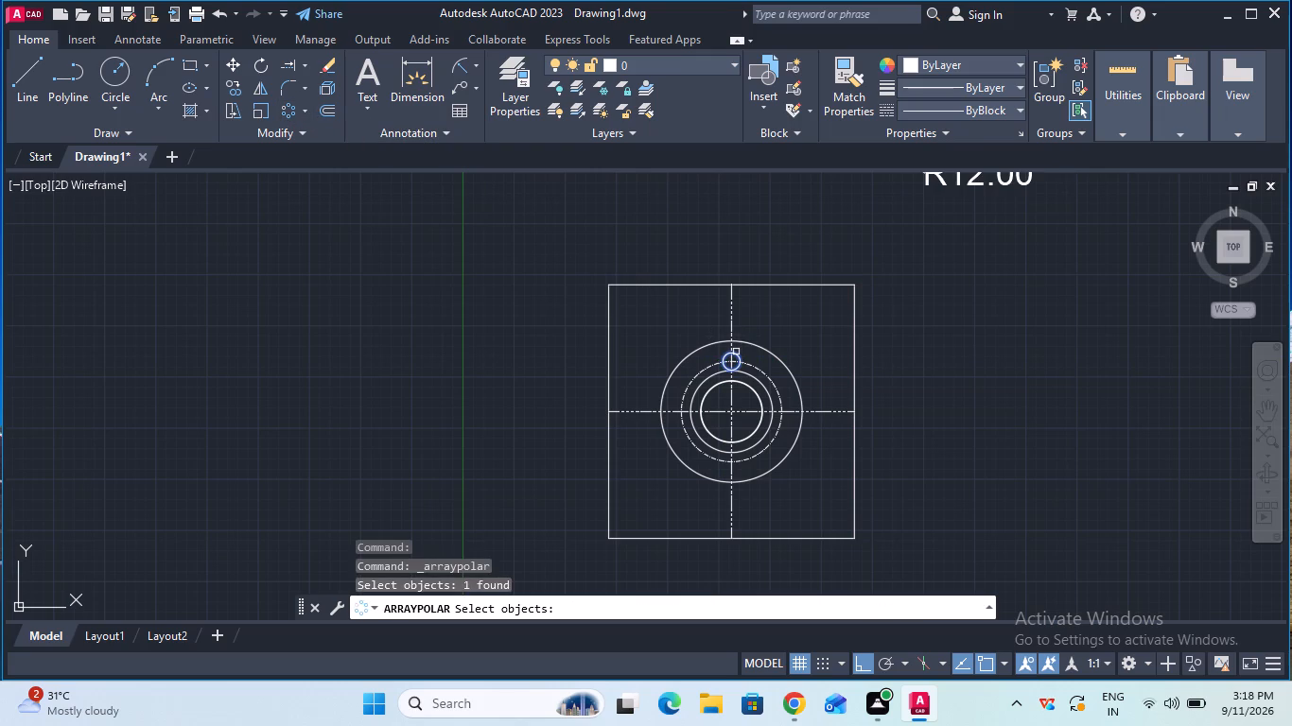
key(Return)
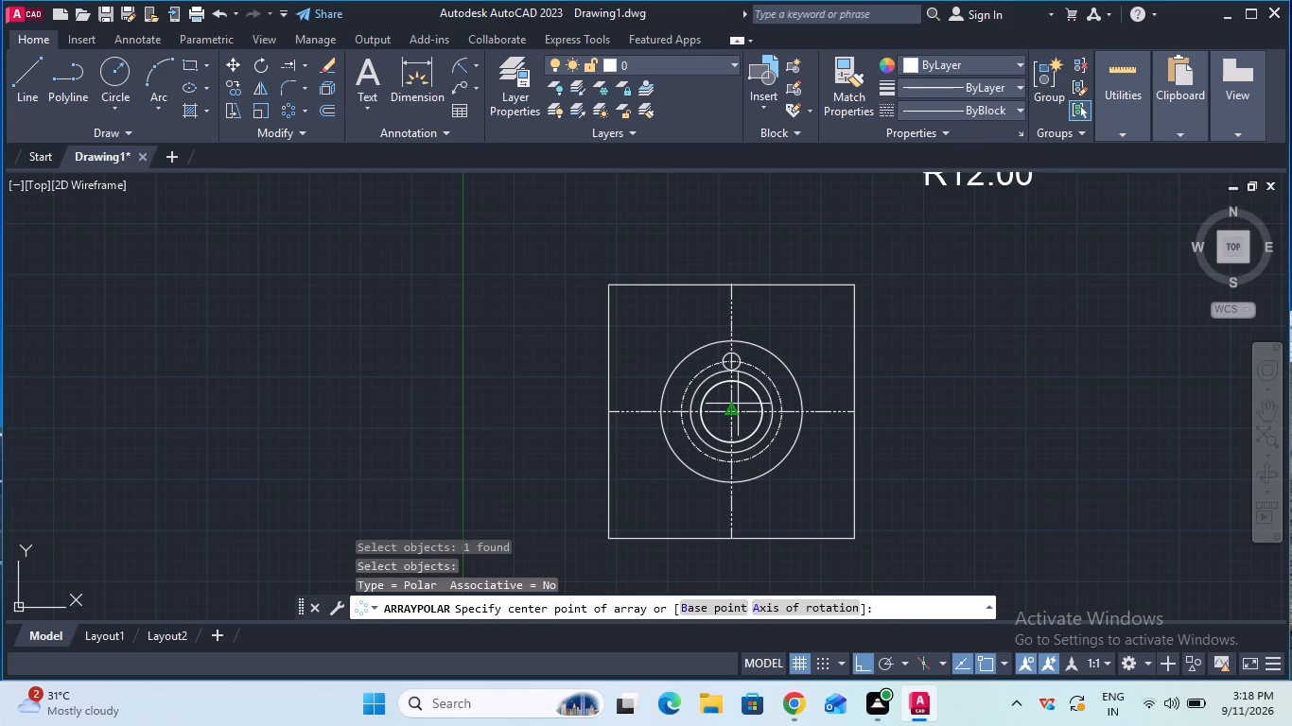
click(736, 410)
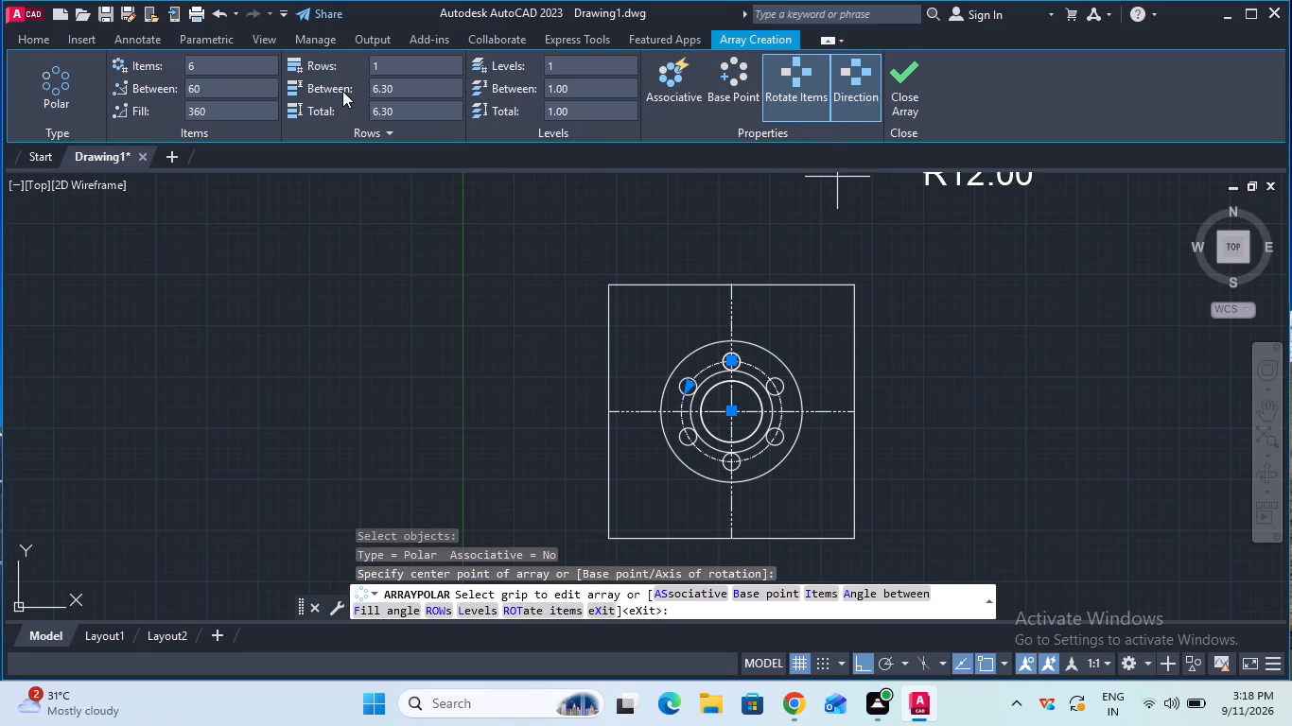
click(219, 61)
key(BackSpace)
key(3)
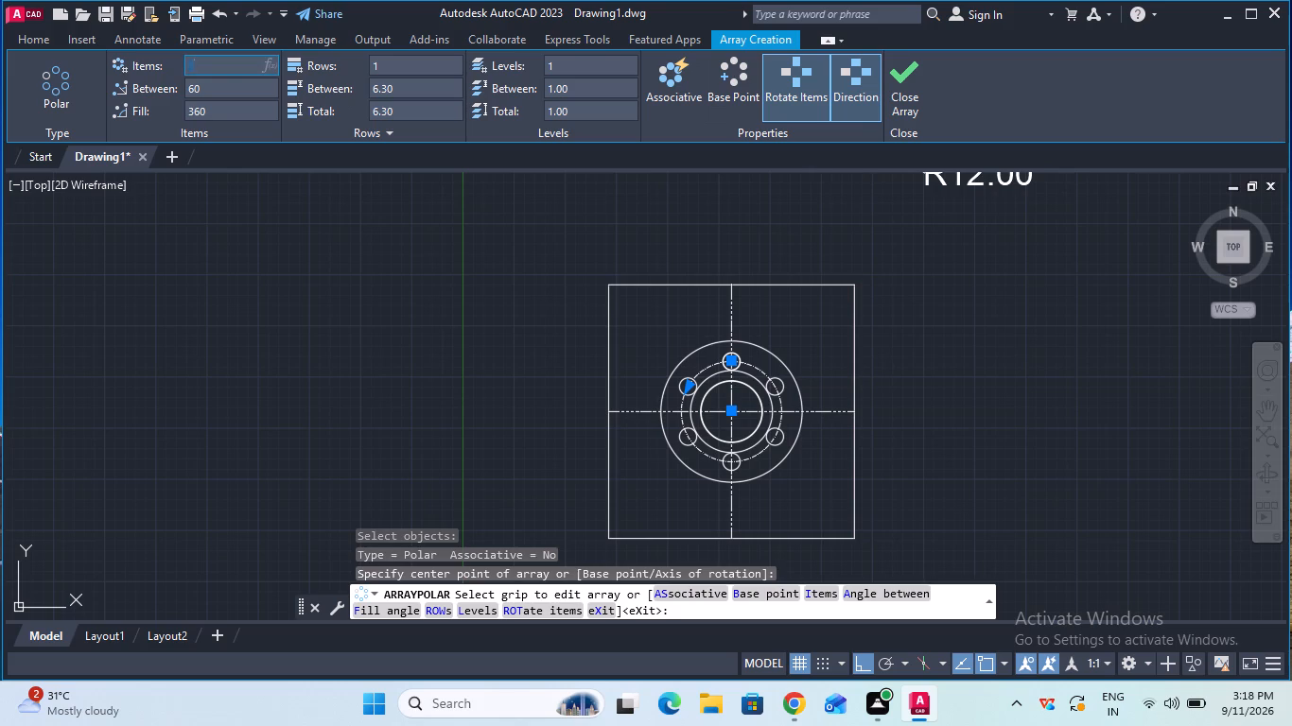
key(Return)
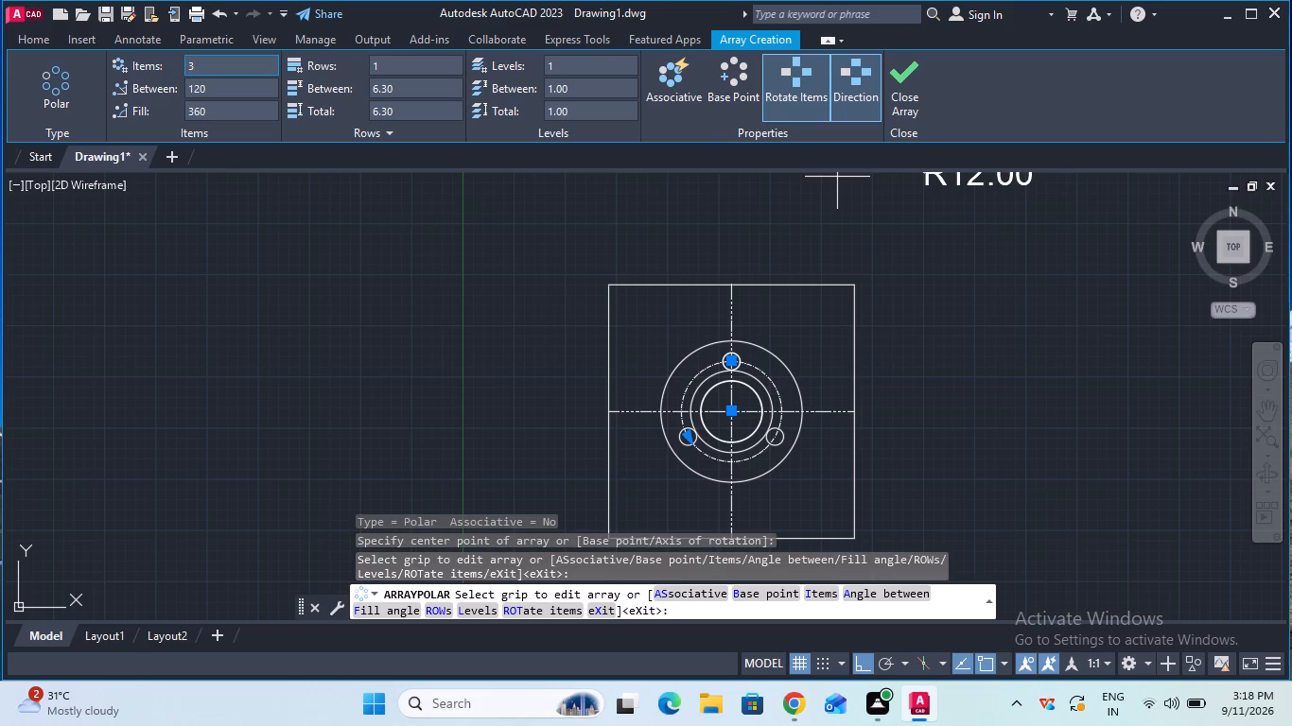
click(894, 75)
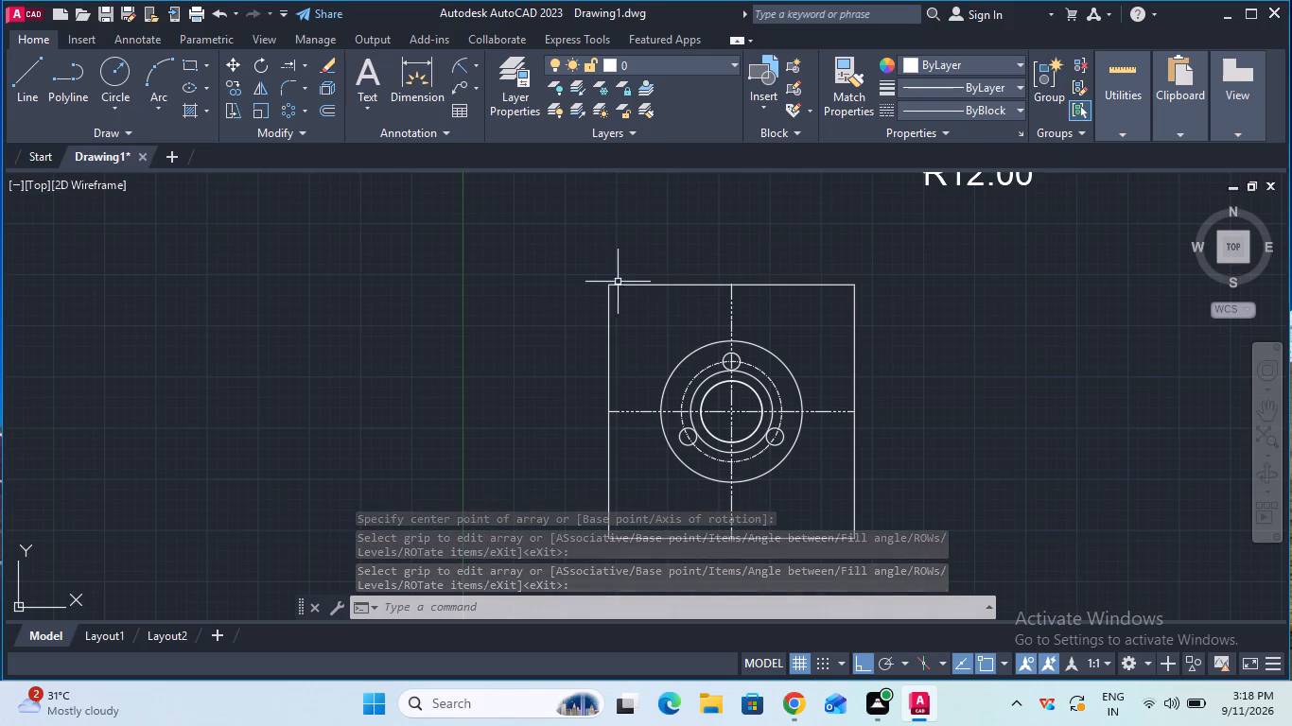
Draw a closed 20 x 10 mm outline with lines from the large rectangle's top-left corner, extending 10 mm outside its left edge.
click(22, 77)
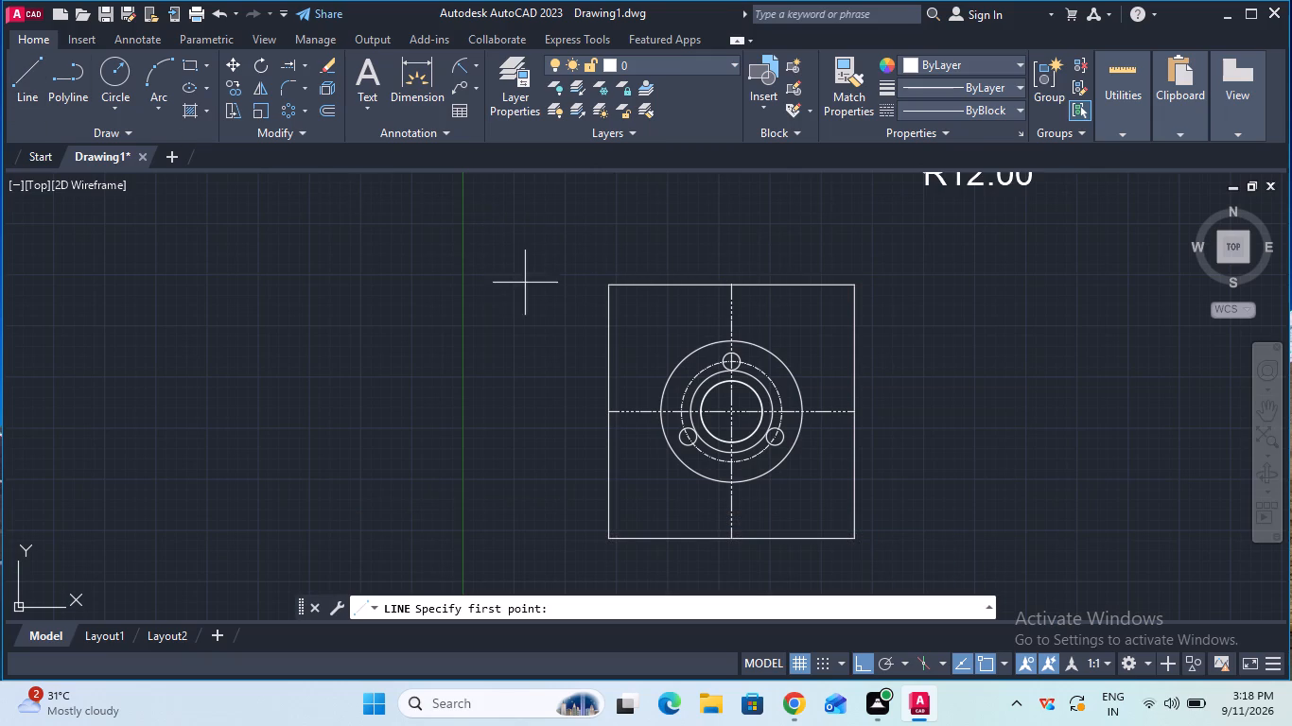
click(611, 286)
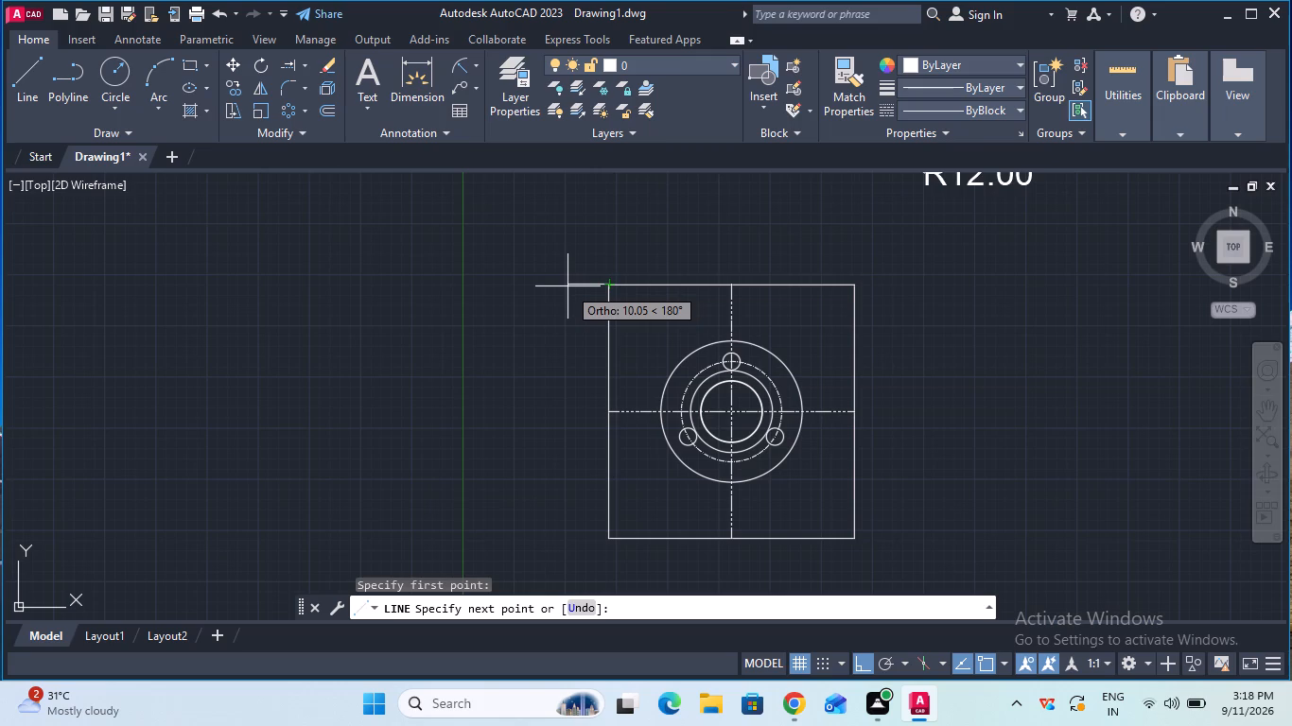
text(10)
key(Return)
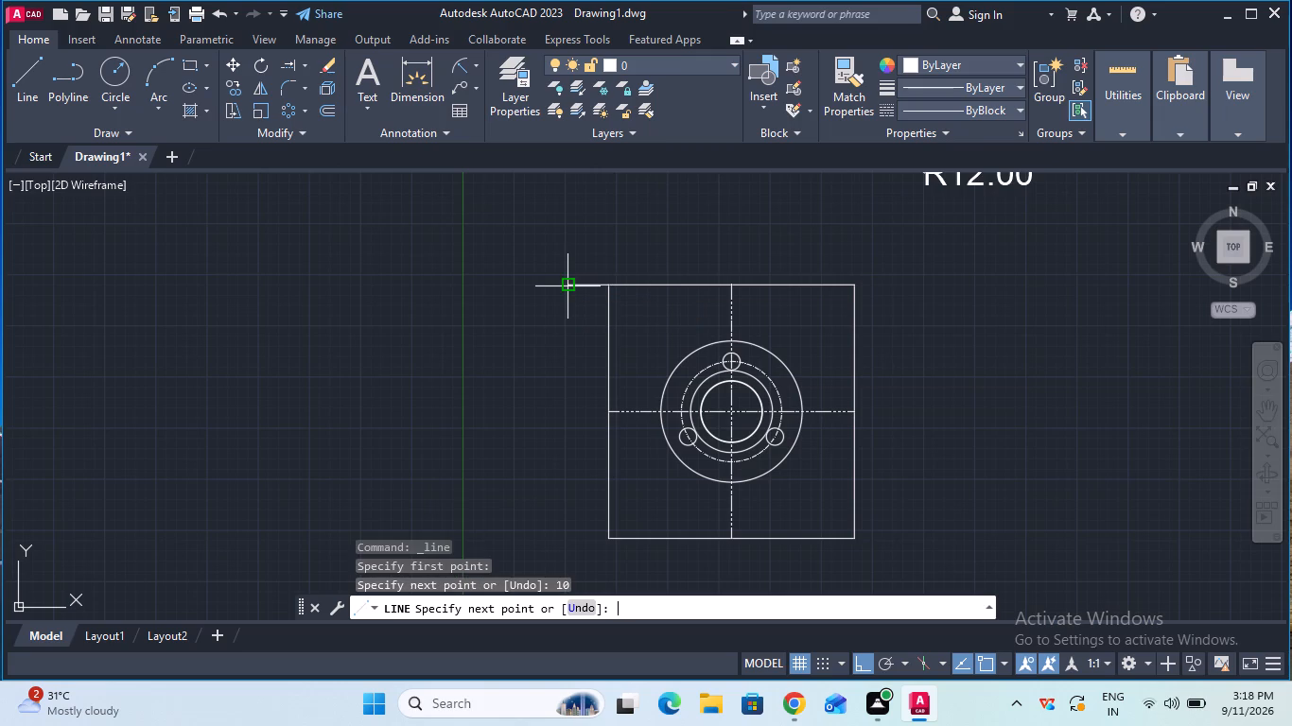
text(10)
key(Return)
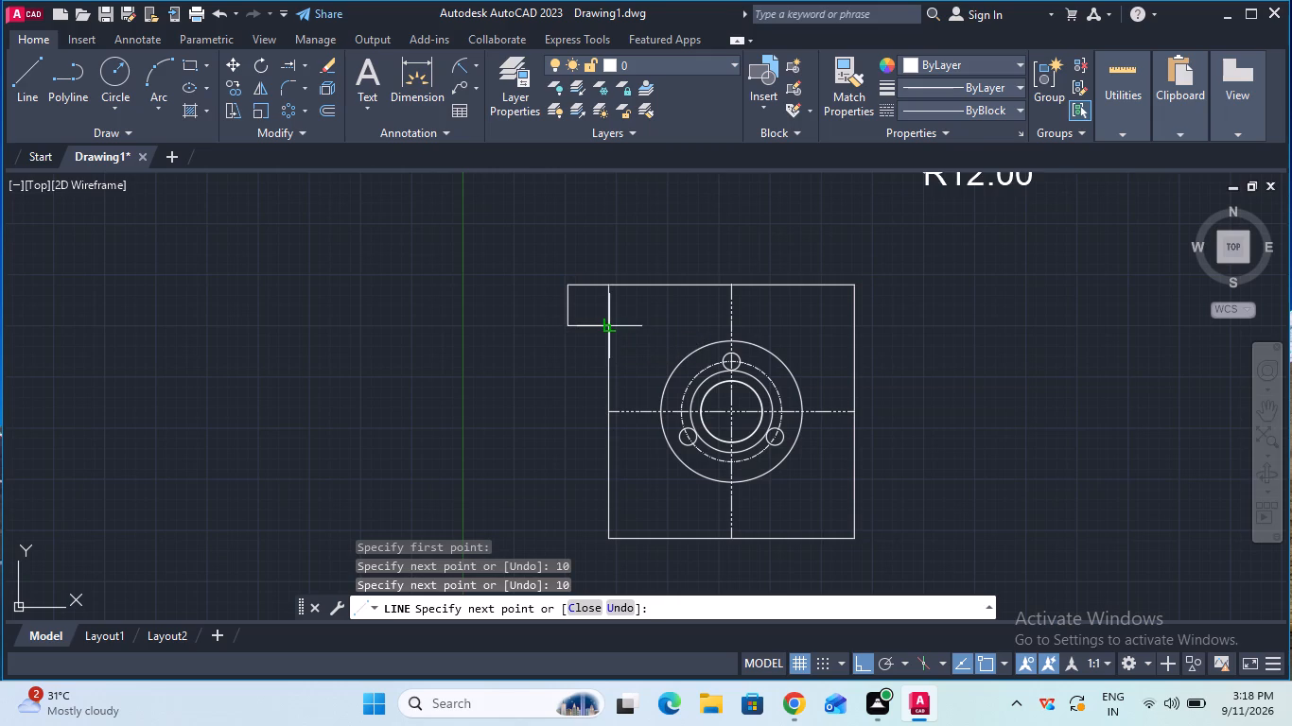
text(20)
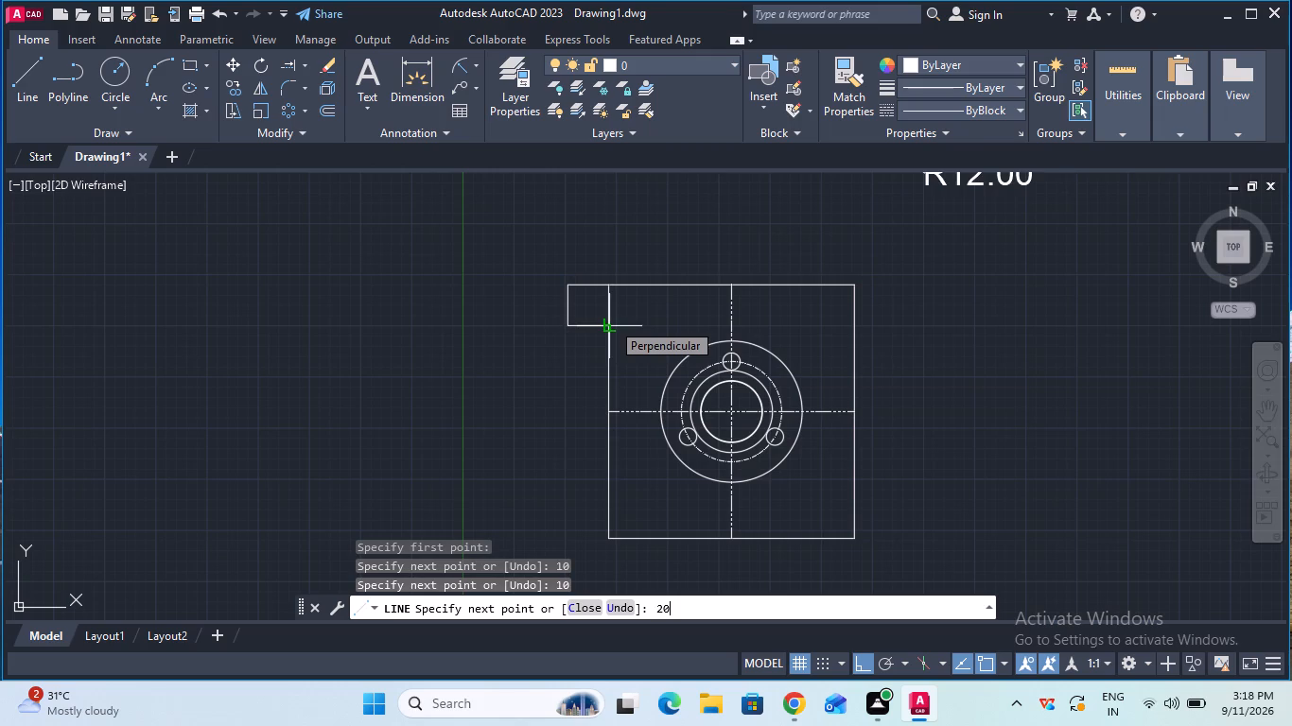
key(Return)
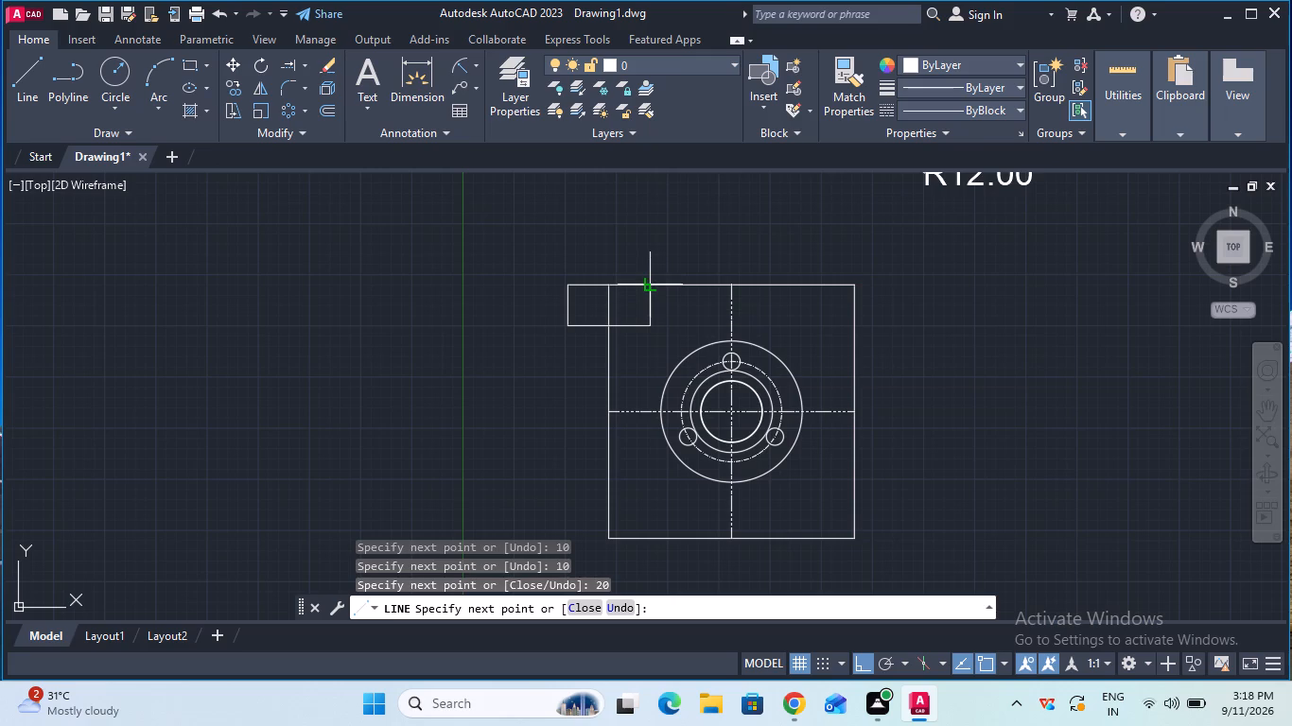
click(649, 289)
click(610, 288)
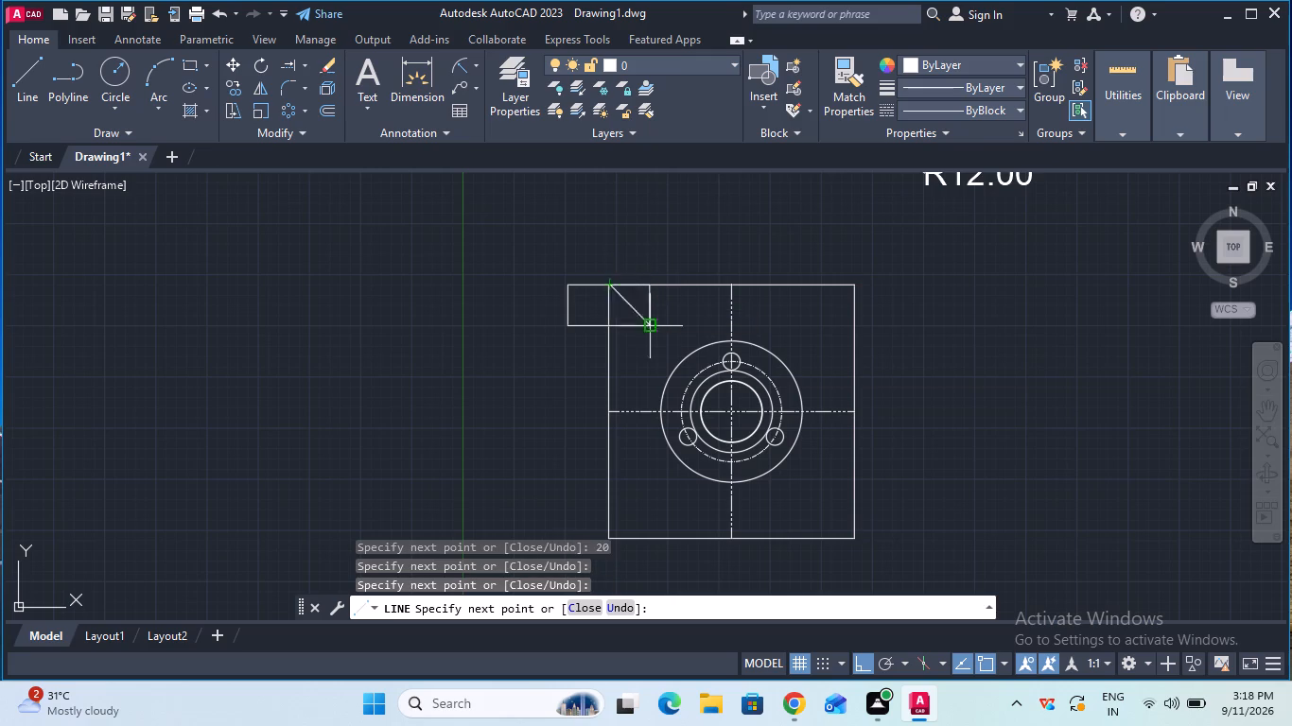
key(Escape)
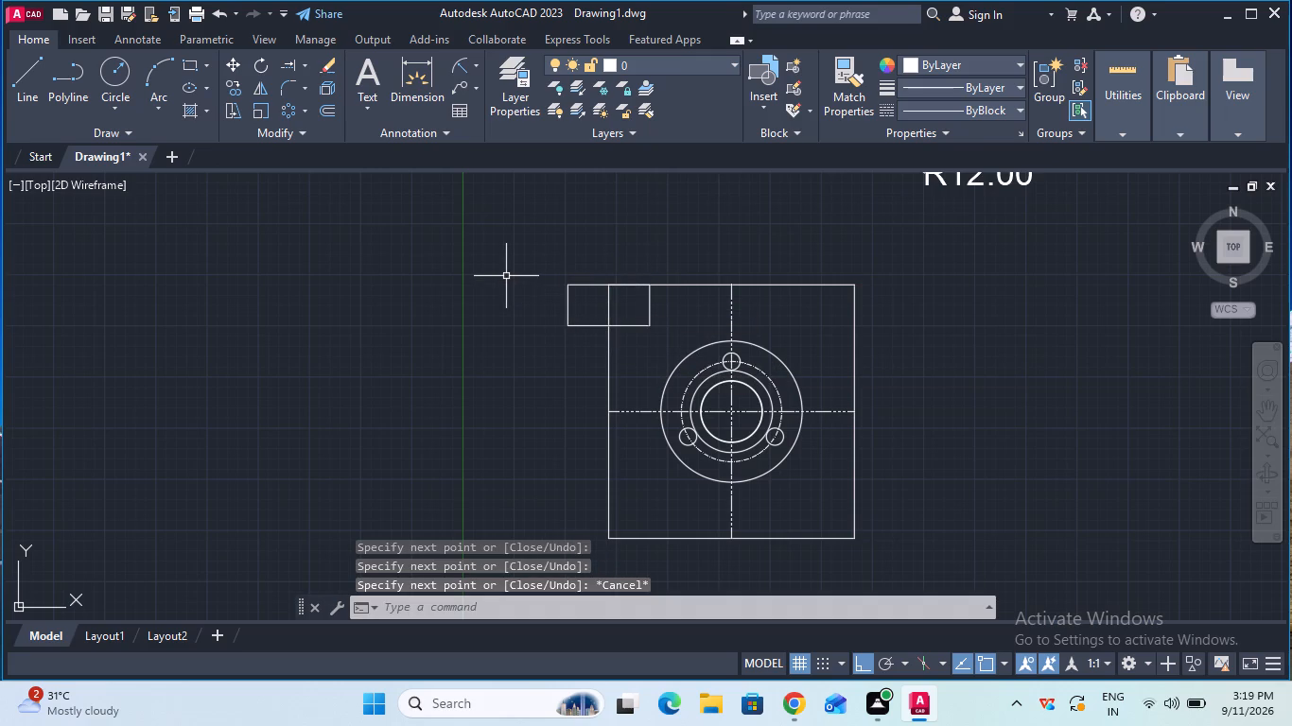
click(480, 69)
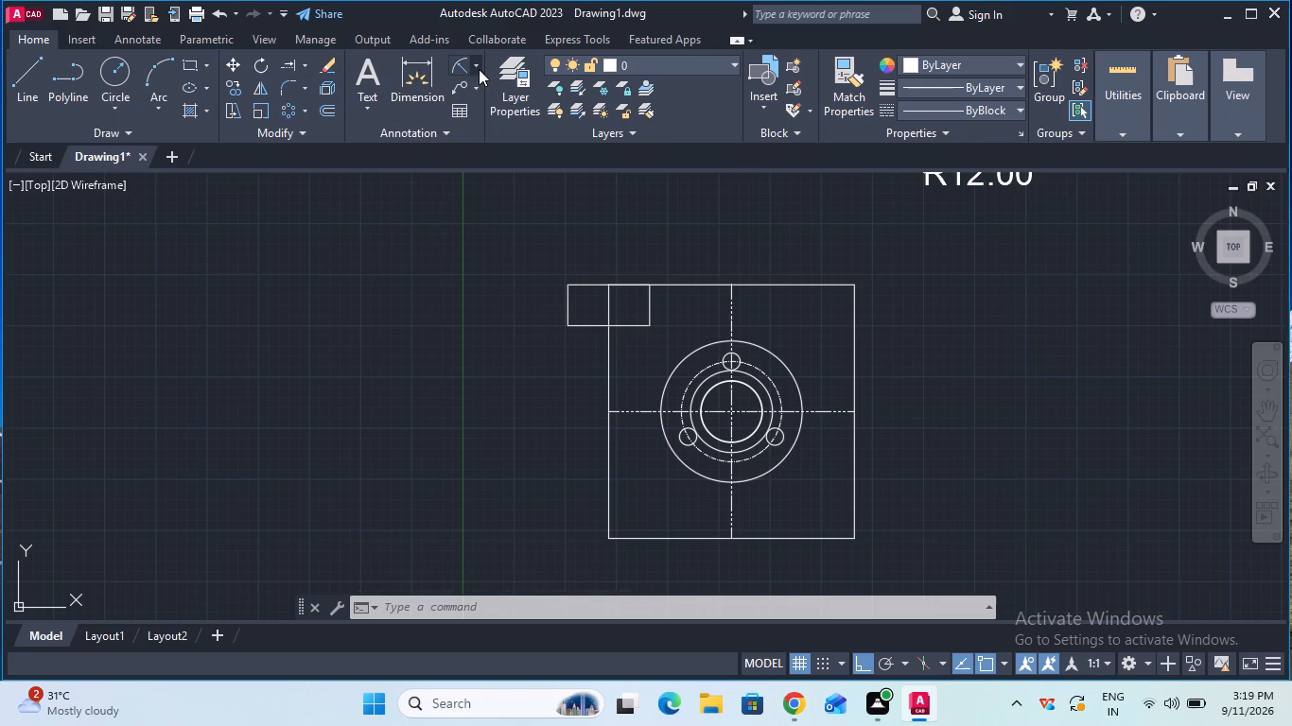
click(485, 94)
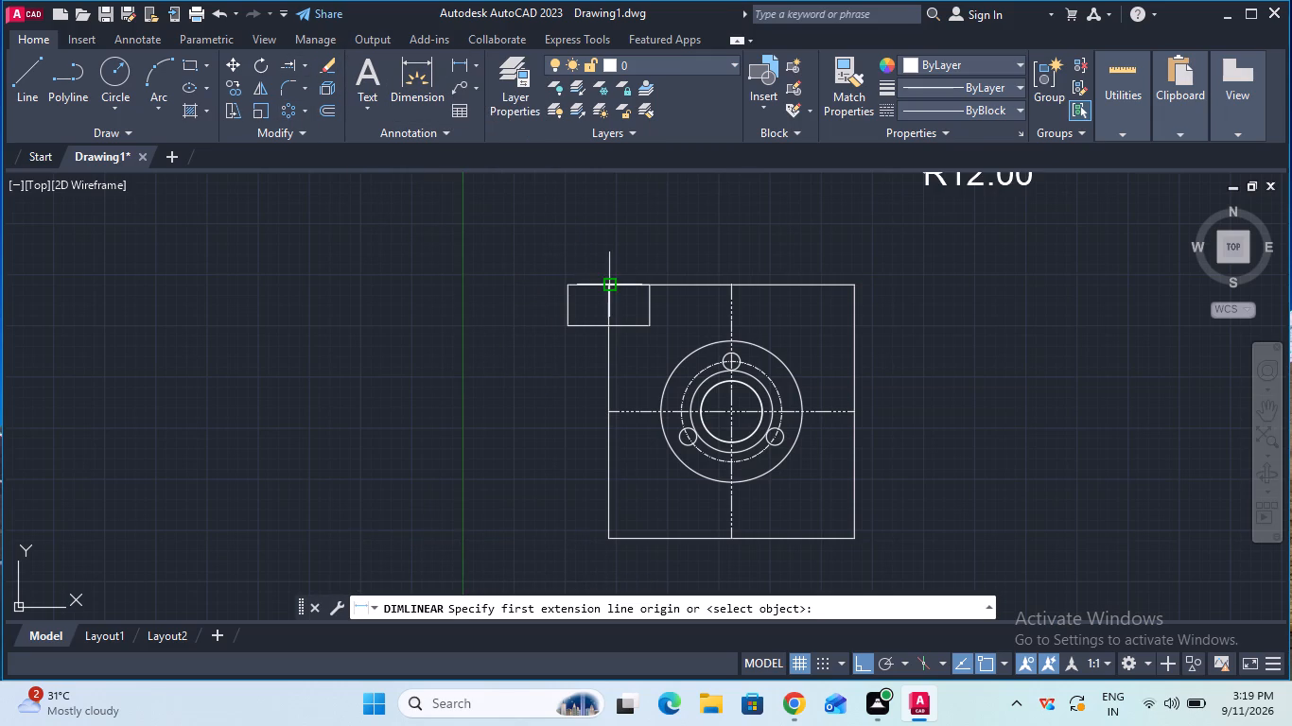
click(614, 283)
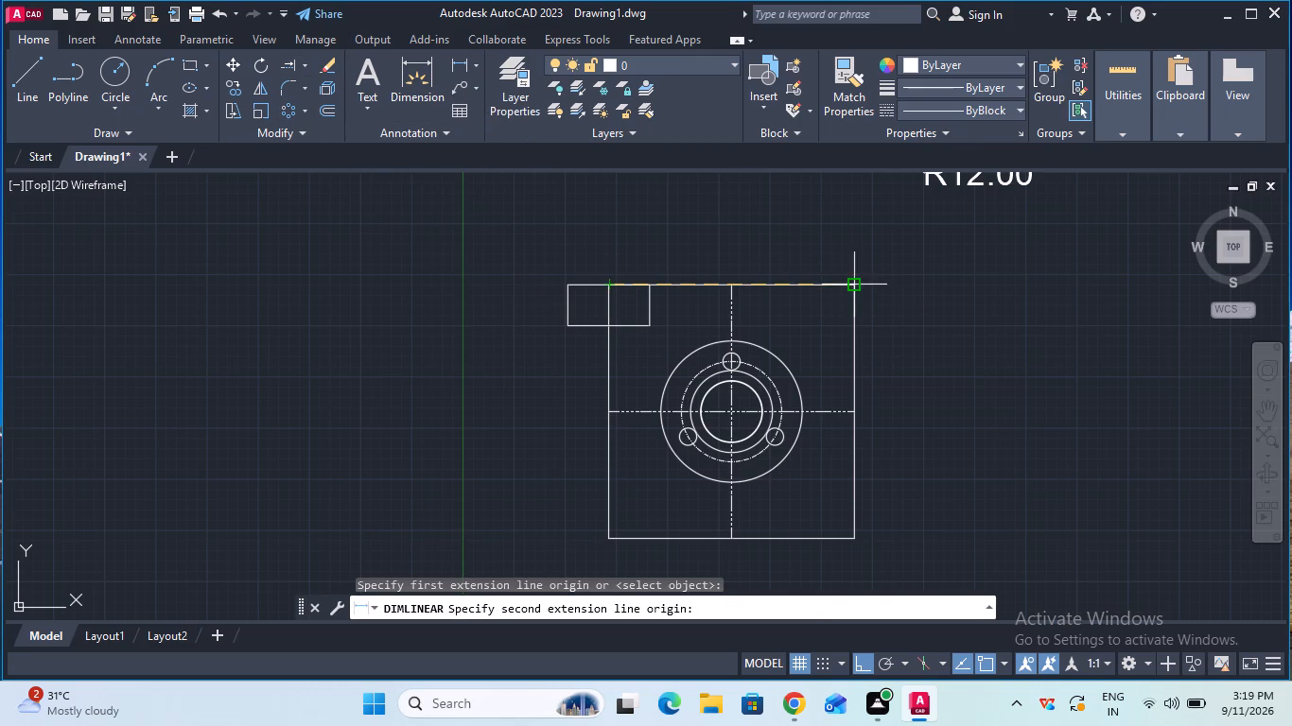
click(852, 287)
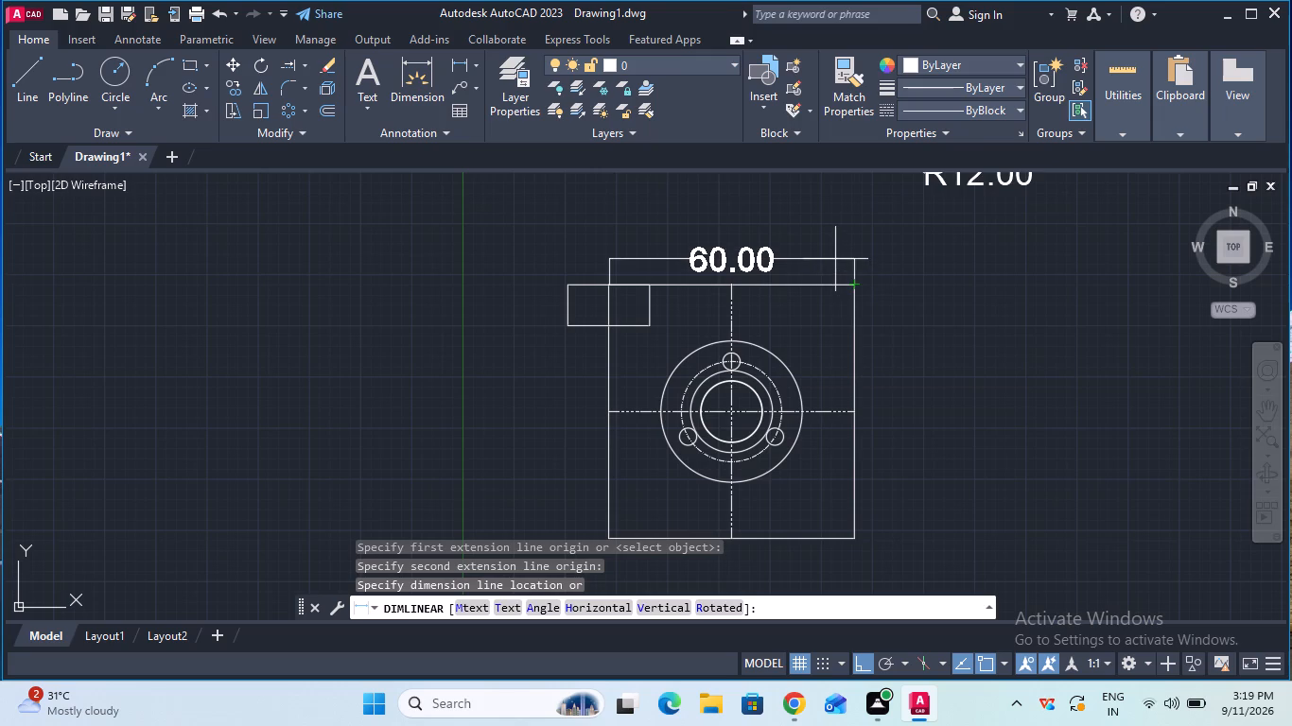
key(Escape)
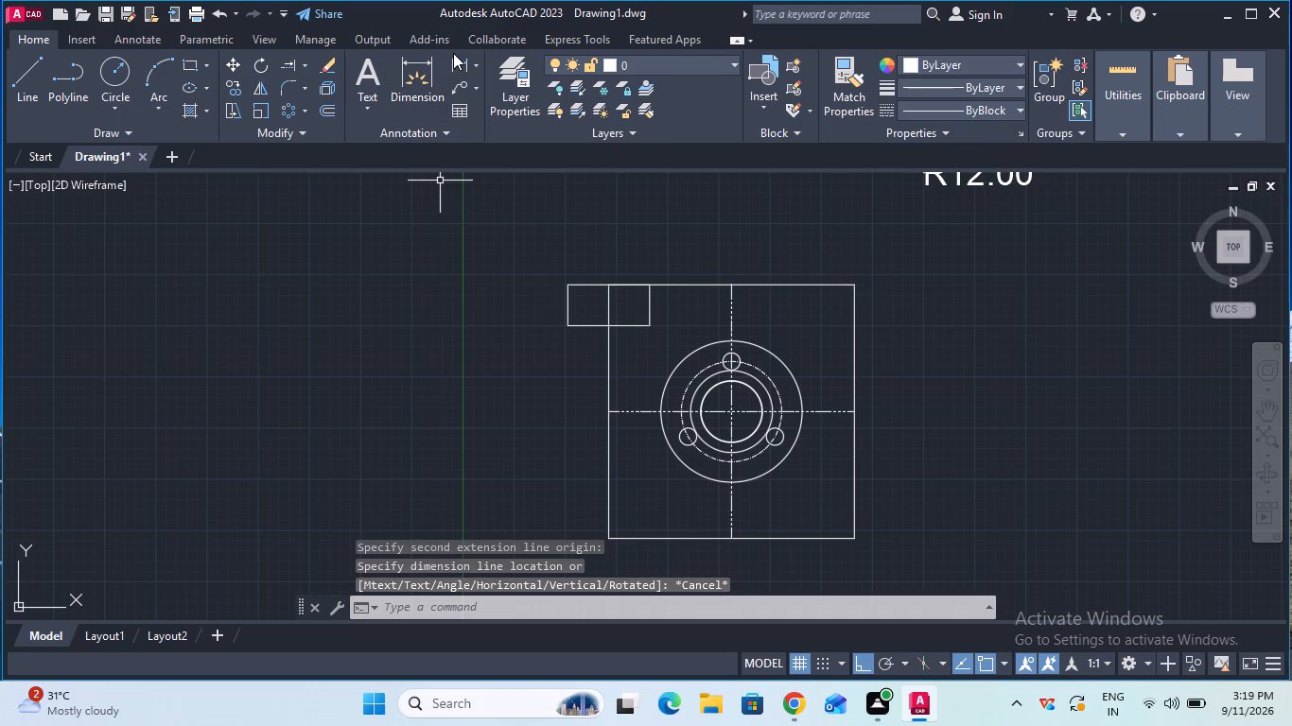
Measure the large rectangle's left edge from its top corner to its bottom corner with a linear dimension, without placing it.
click(454, 60)
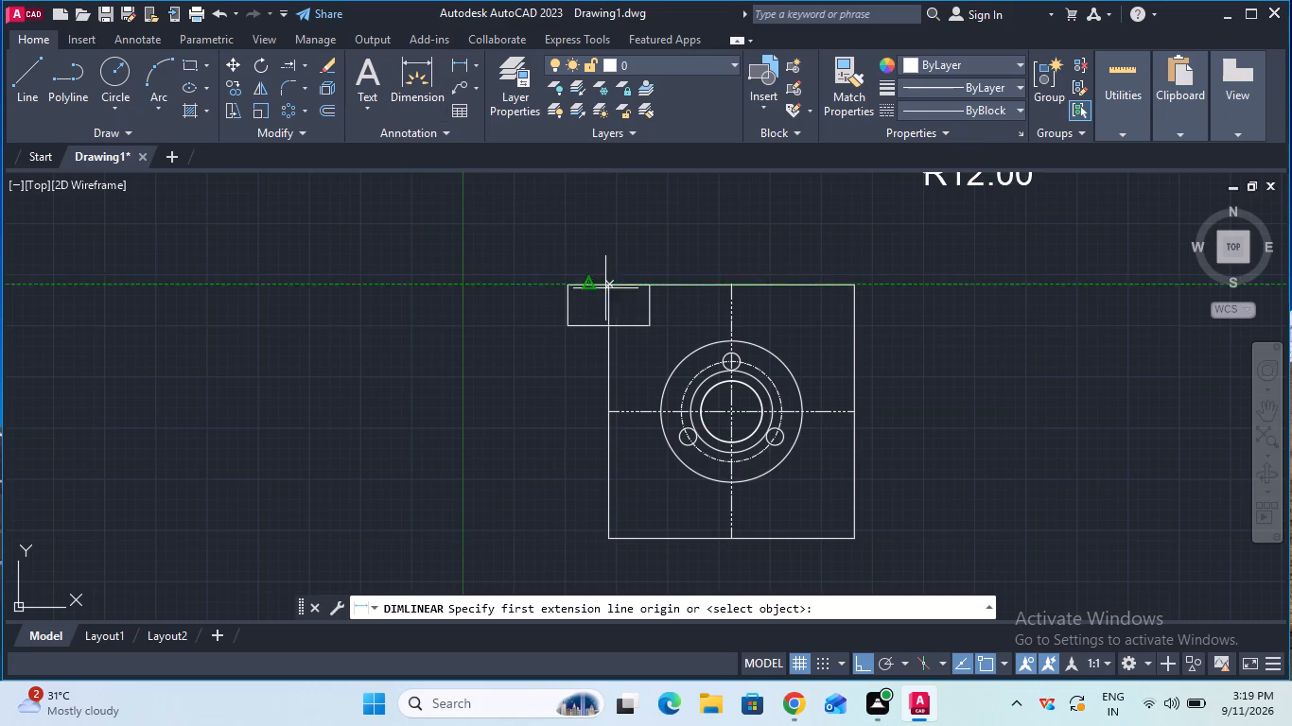
click(610, 290)
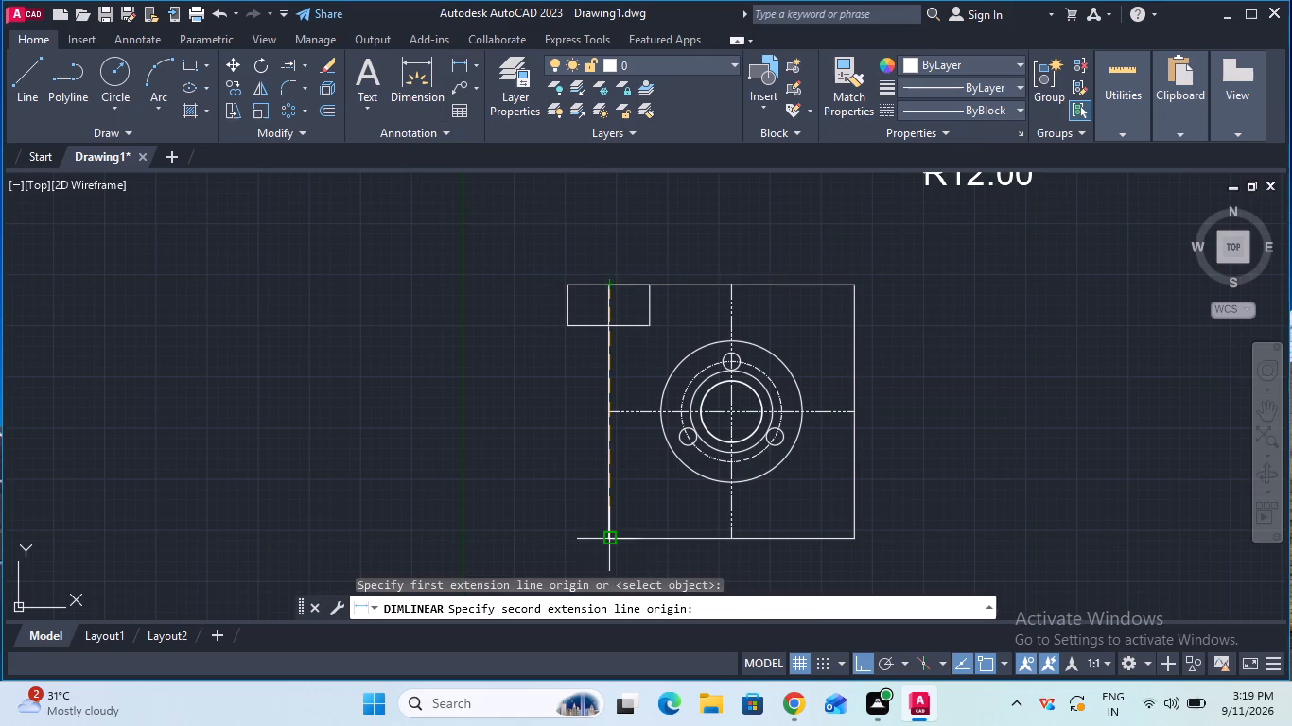
click(608, 542)
key(Escape)
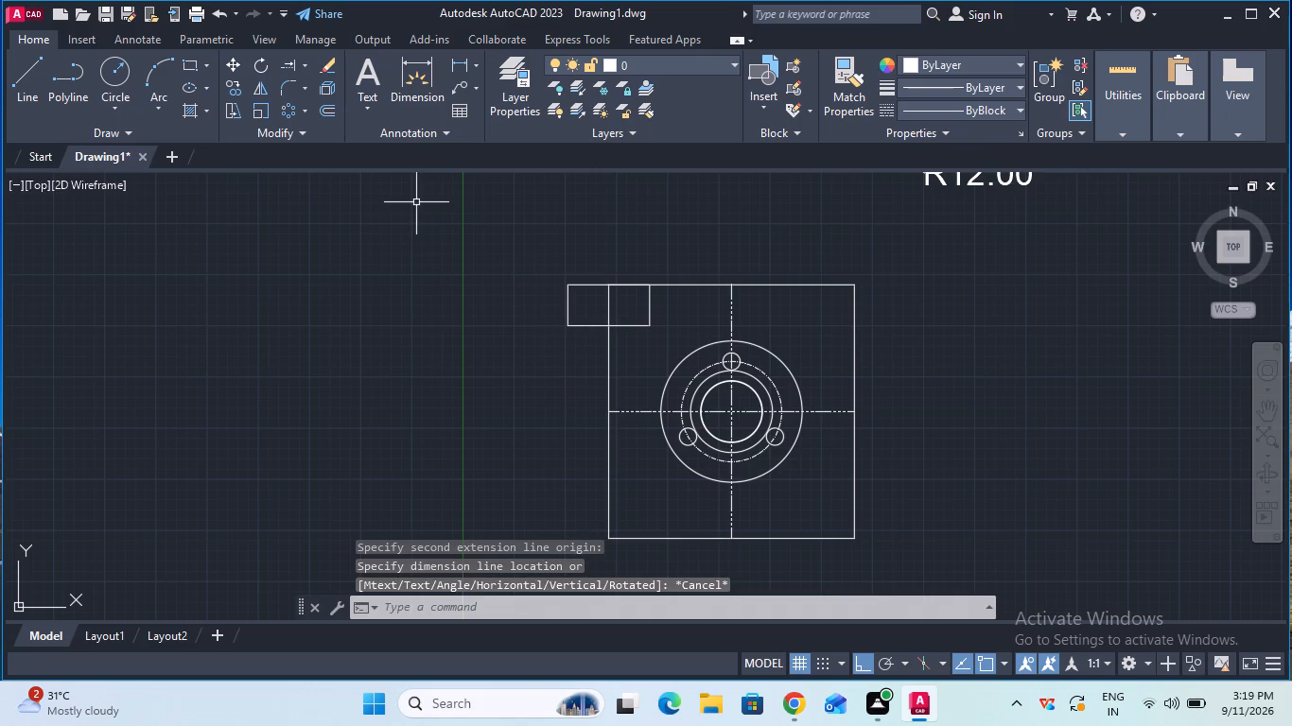
Copy the 20 x 10 mm outline at the large rectangle's top-left corner 60 mm to the right and 62 mm straight down.
click(238, 84)
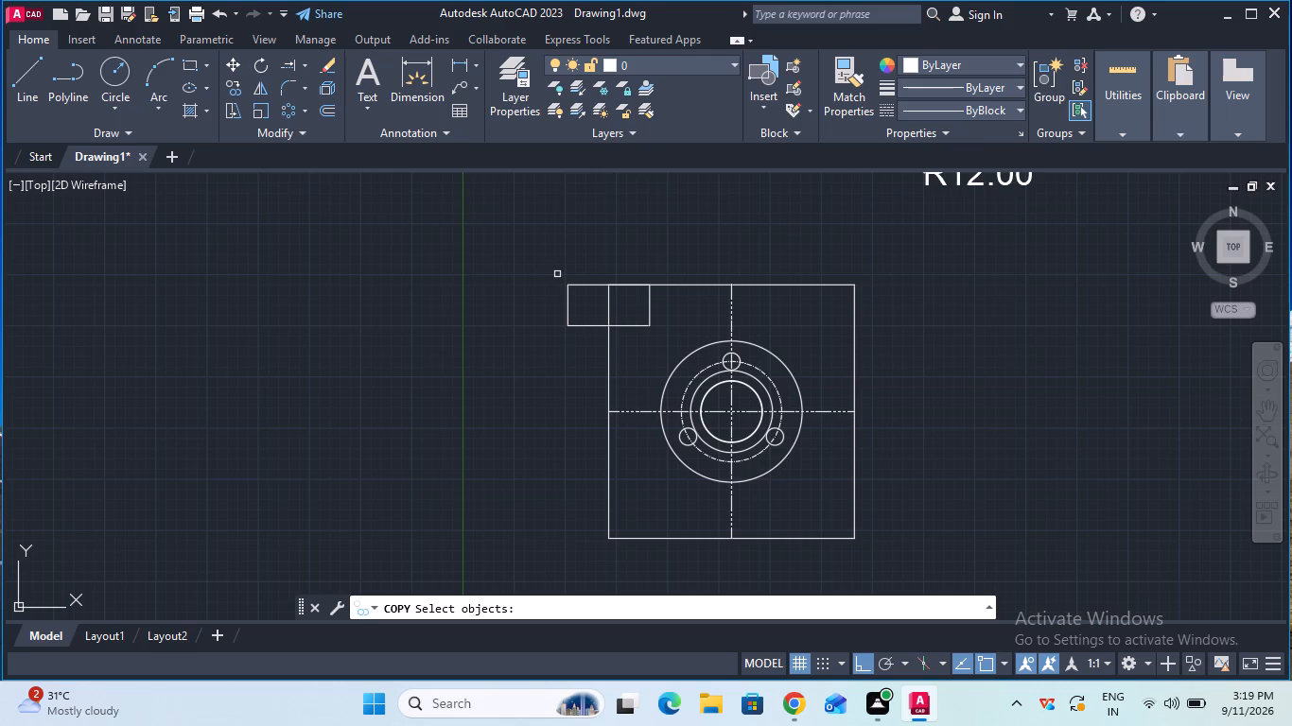
click(566, 289)
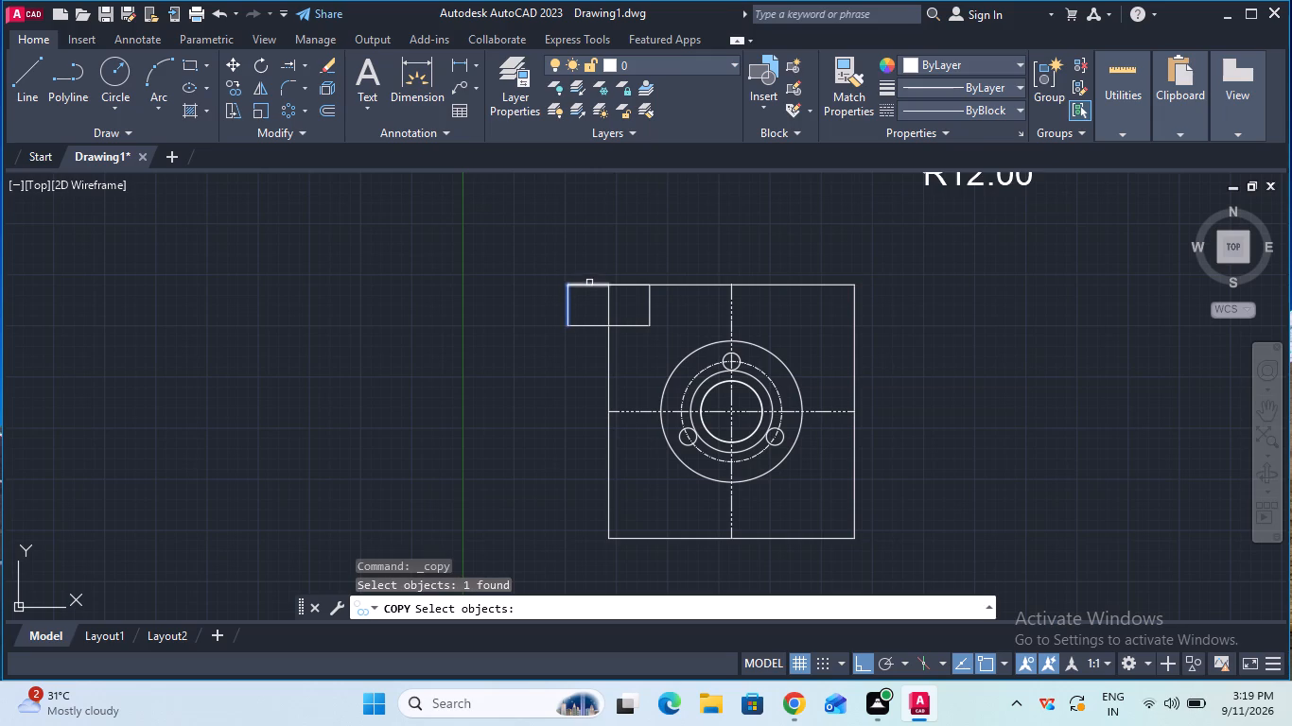
shift+click(589, 284)
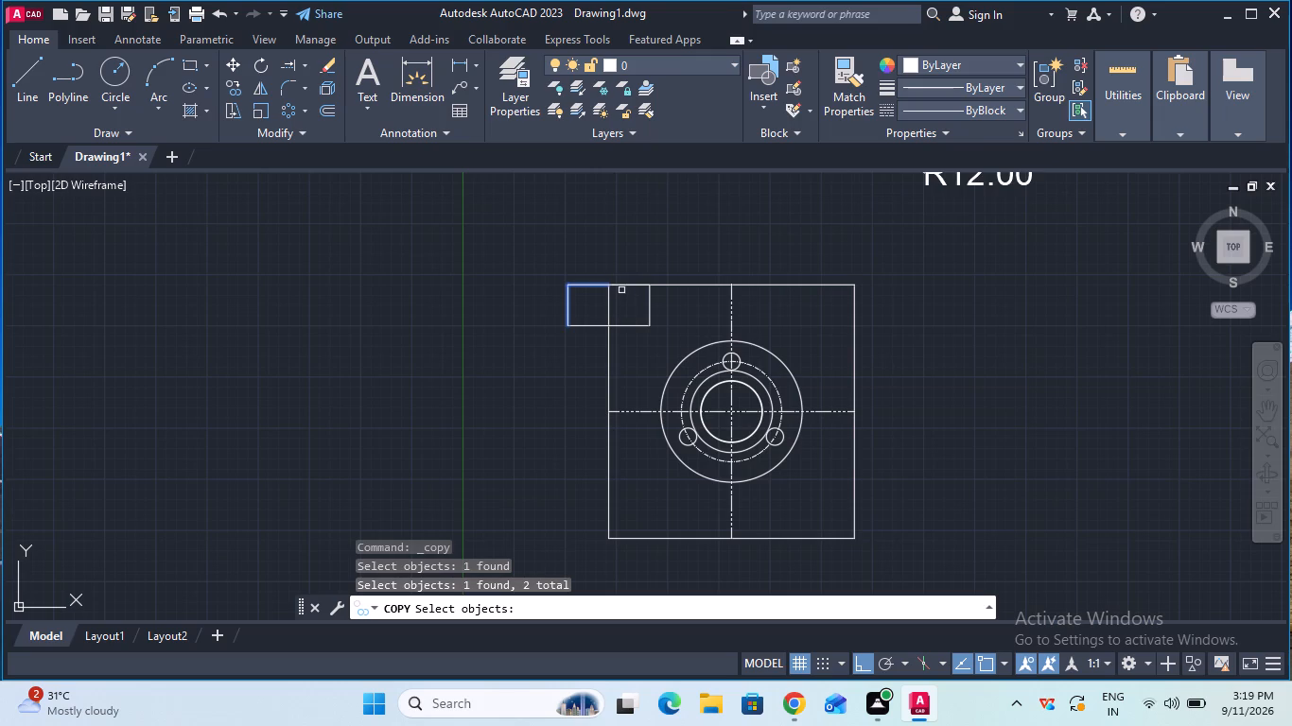
shift+click(621, 285)
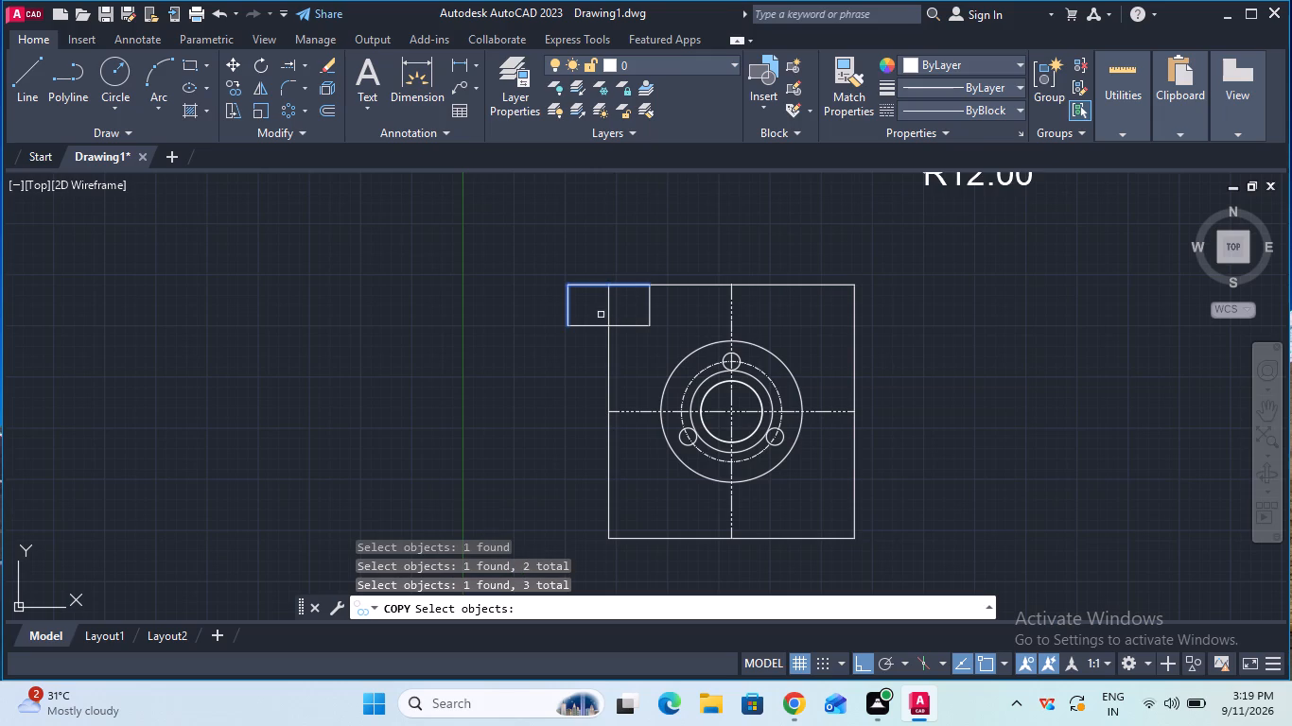
shift+click(598, 324)
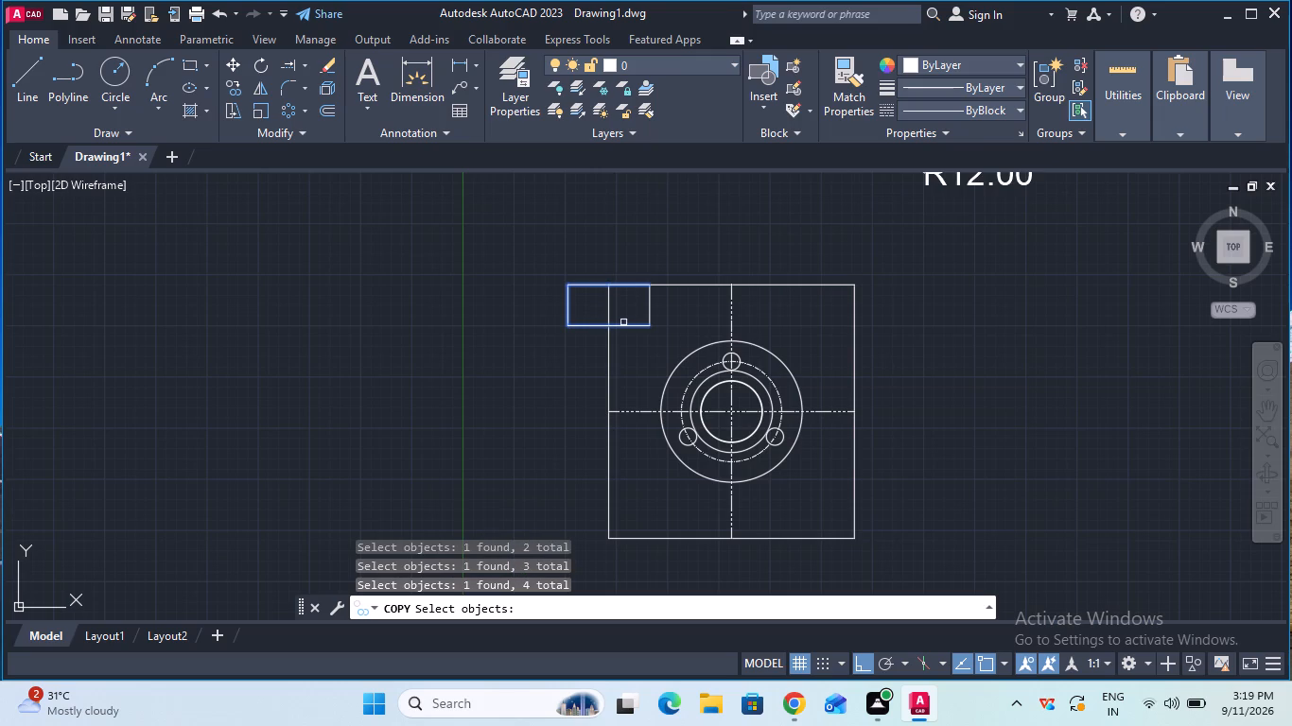
shift+click(652, 312)
key(Return)
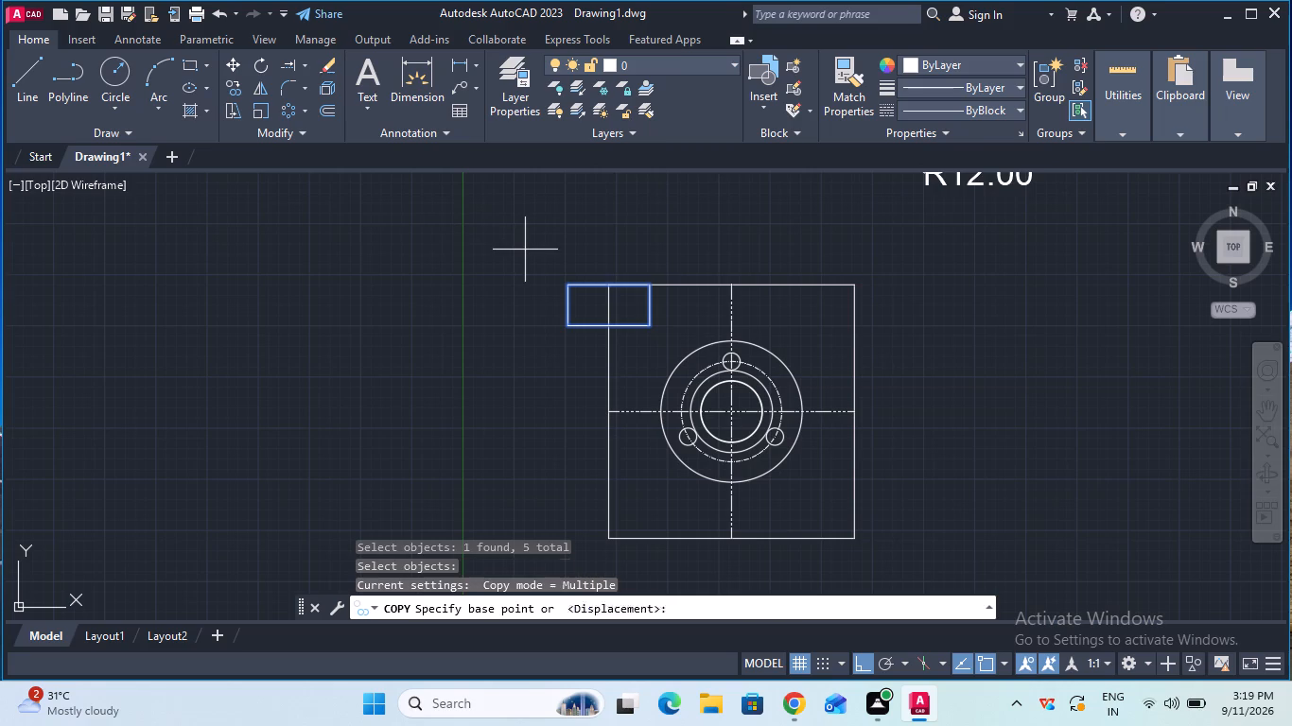
click(605, 302)
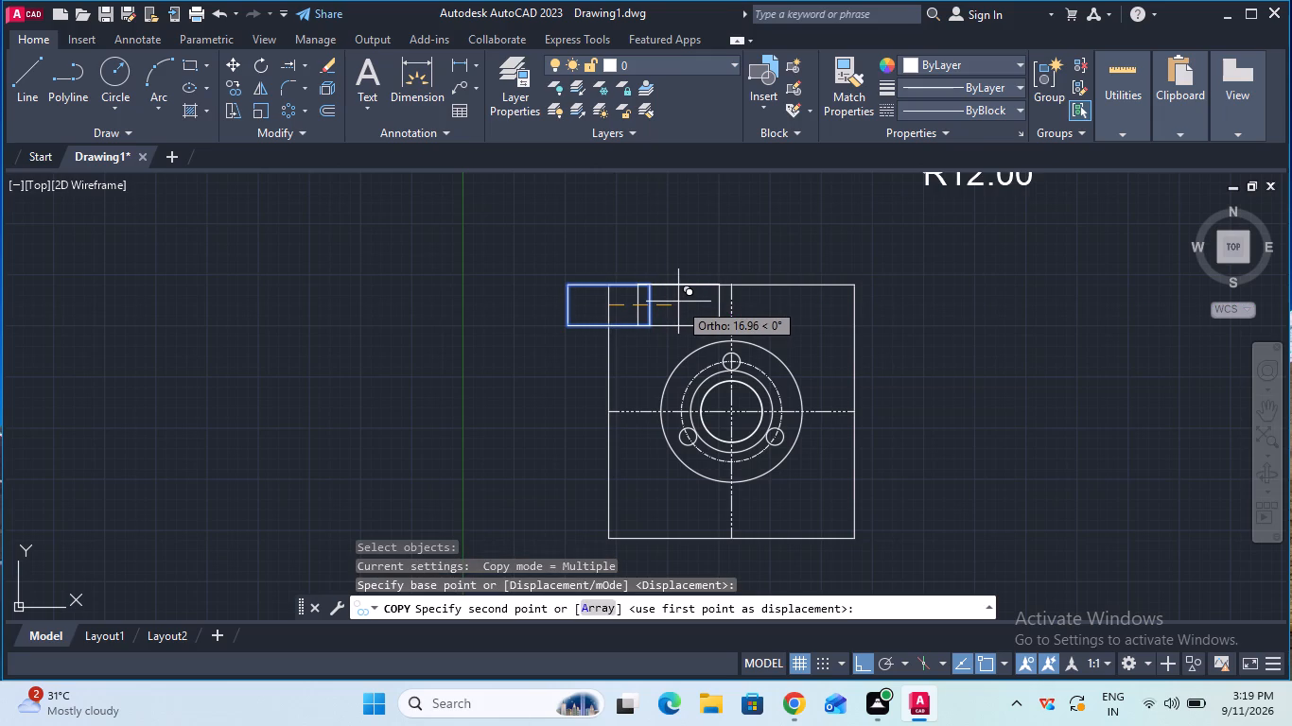
text(60)
key(Return)
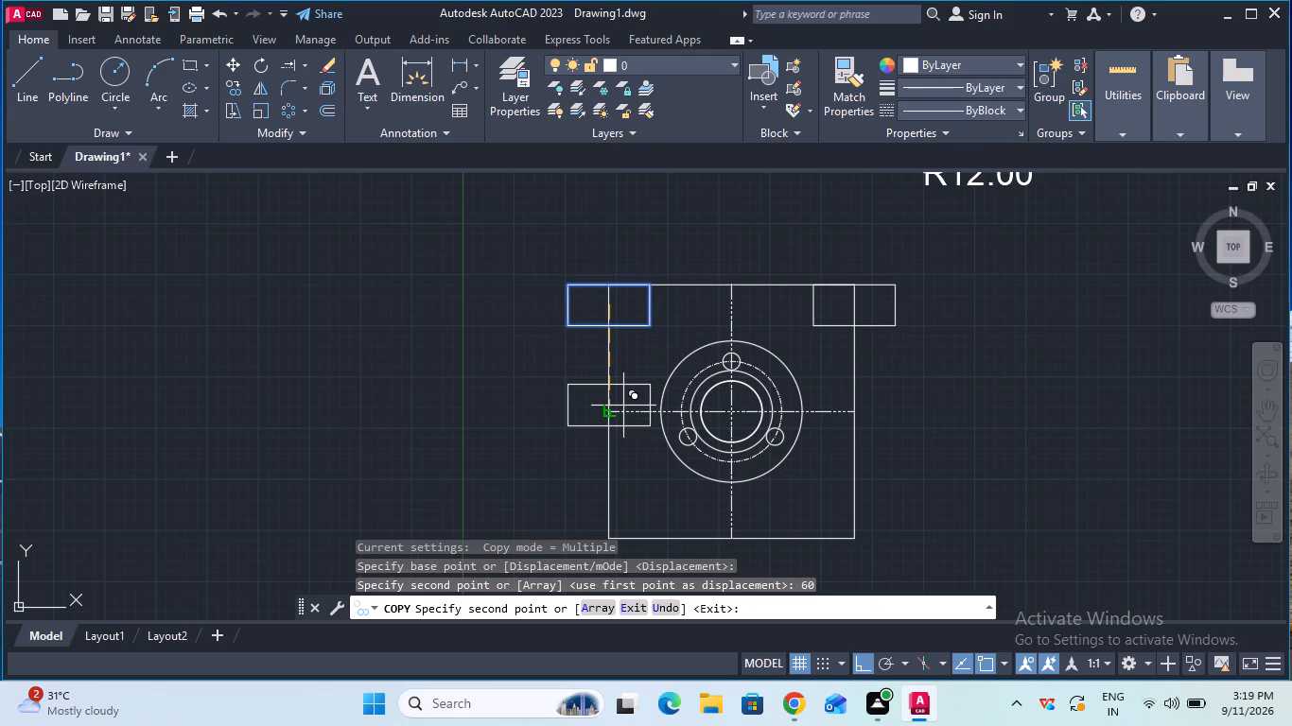
text(62)
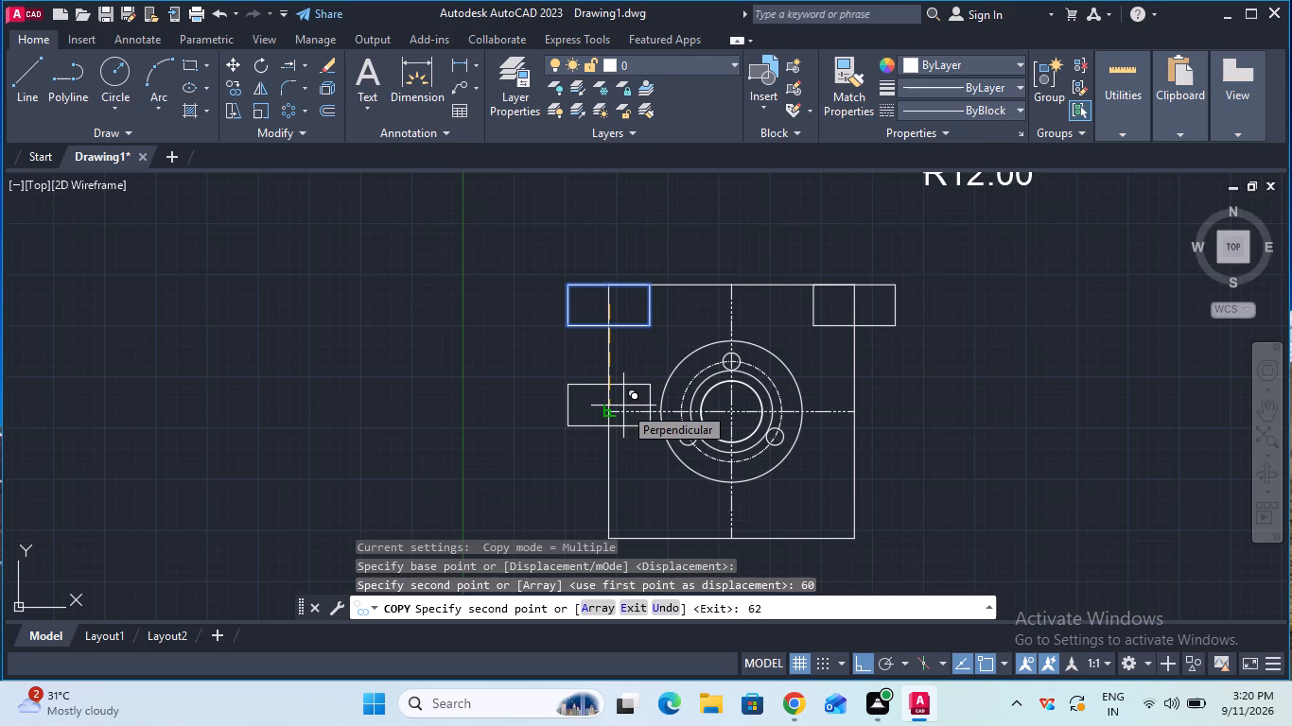
key(Return)
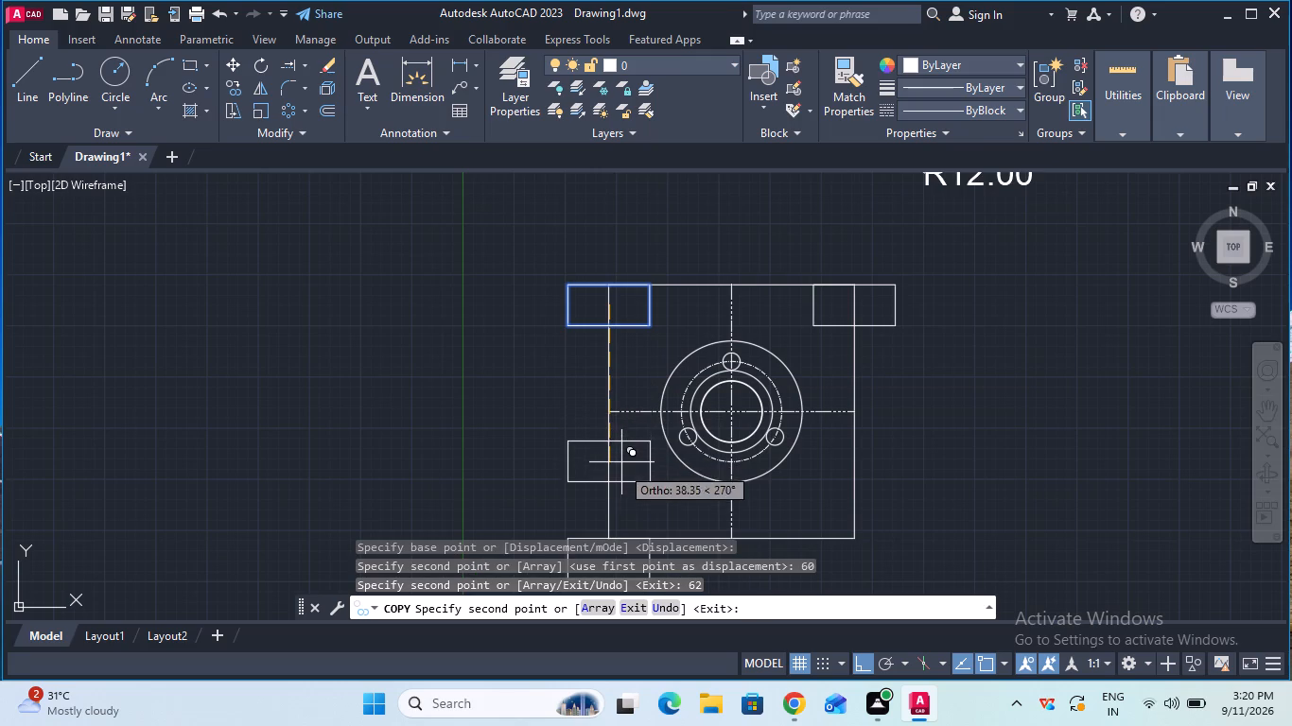
key(Escape)
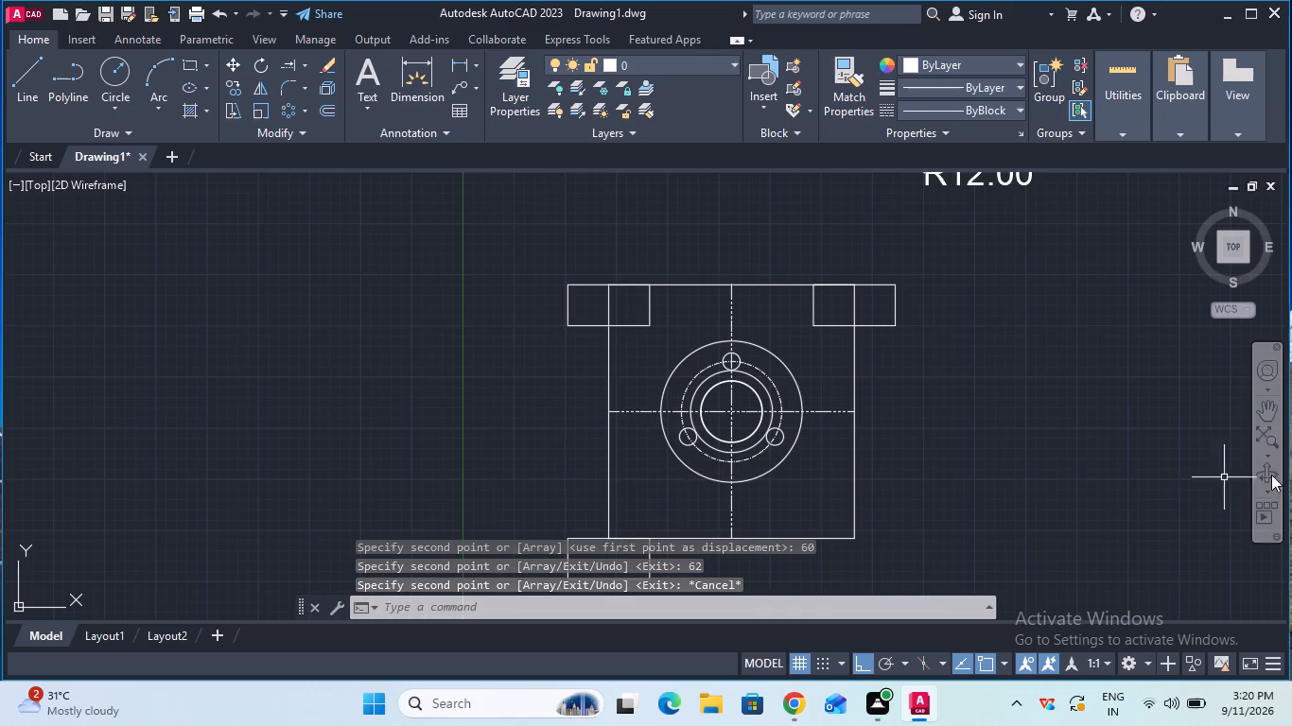
Move the lower outline copy up from its bottom edge's midpoint to the large rectangle's bottom-left corner.
click(1262, 419)
drag(1144, 496, 1144, 453)
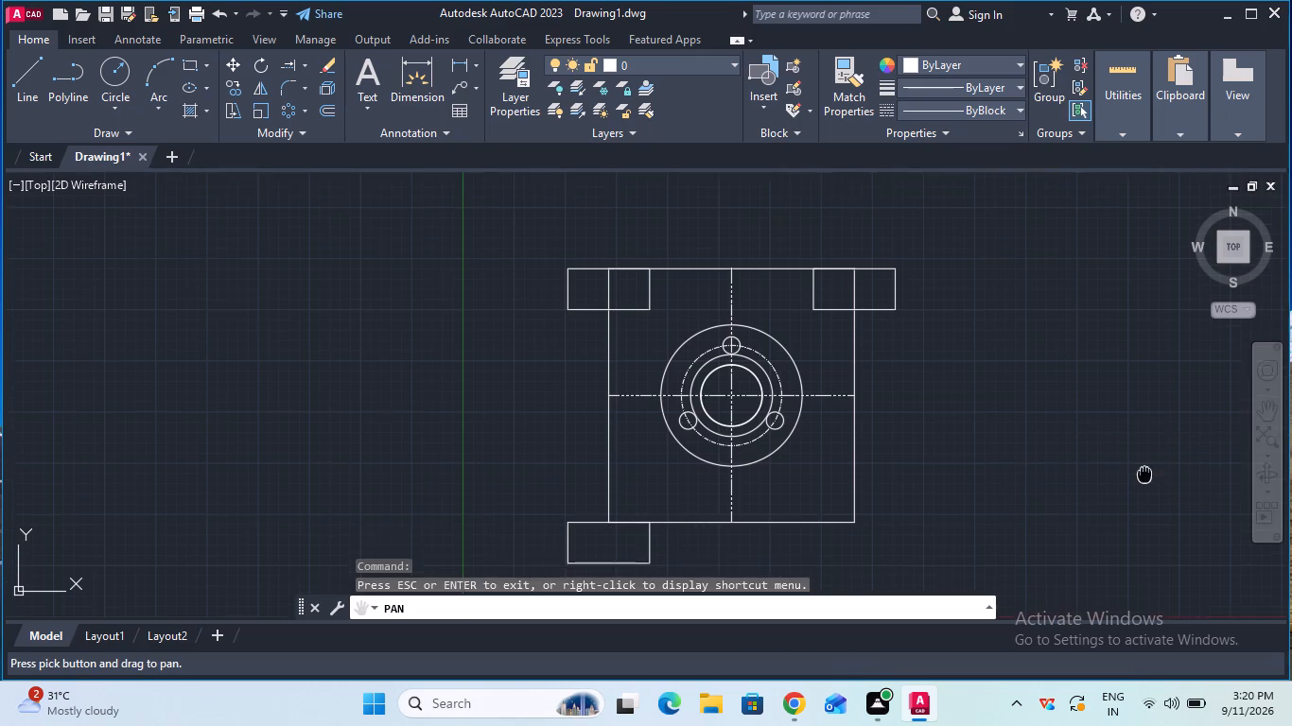
drag(1144, 453, 1141, 422)
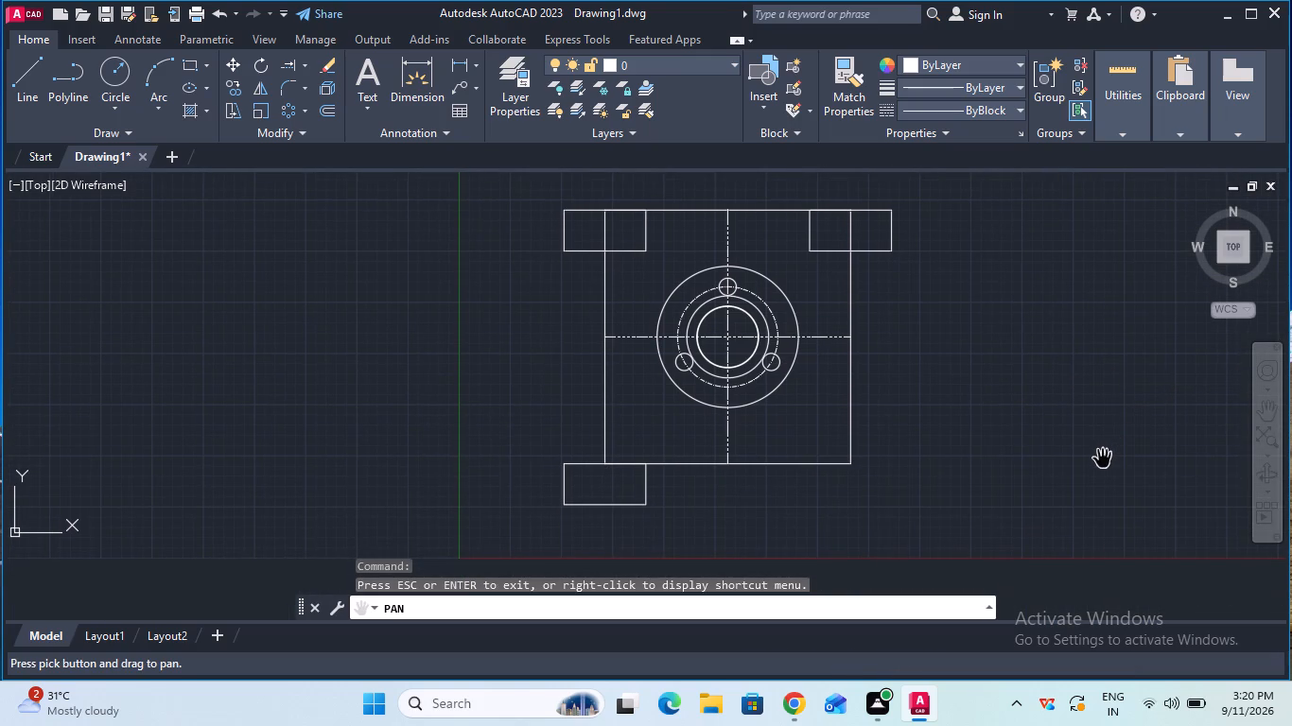
key(Escape)
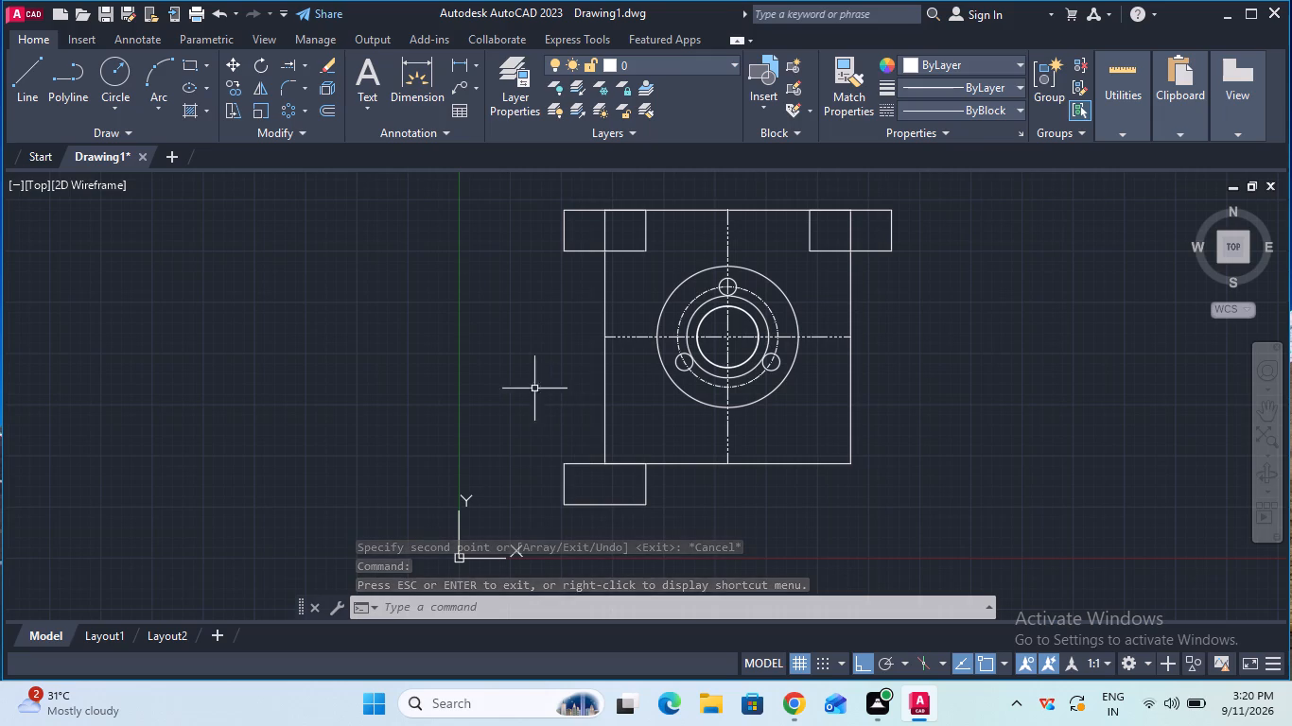
click(234, 70)
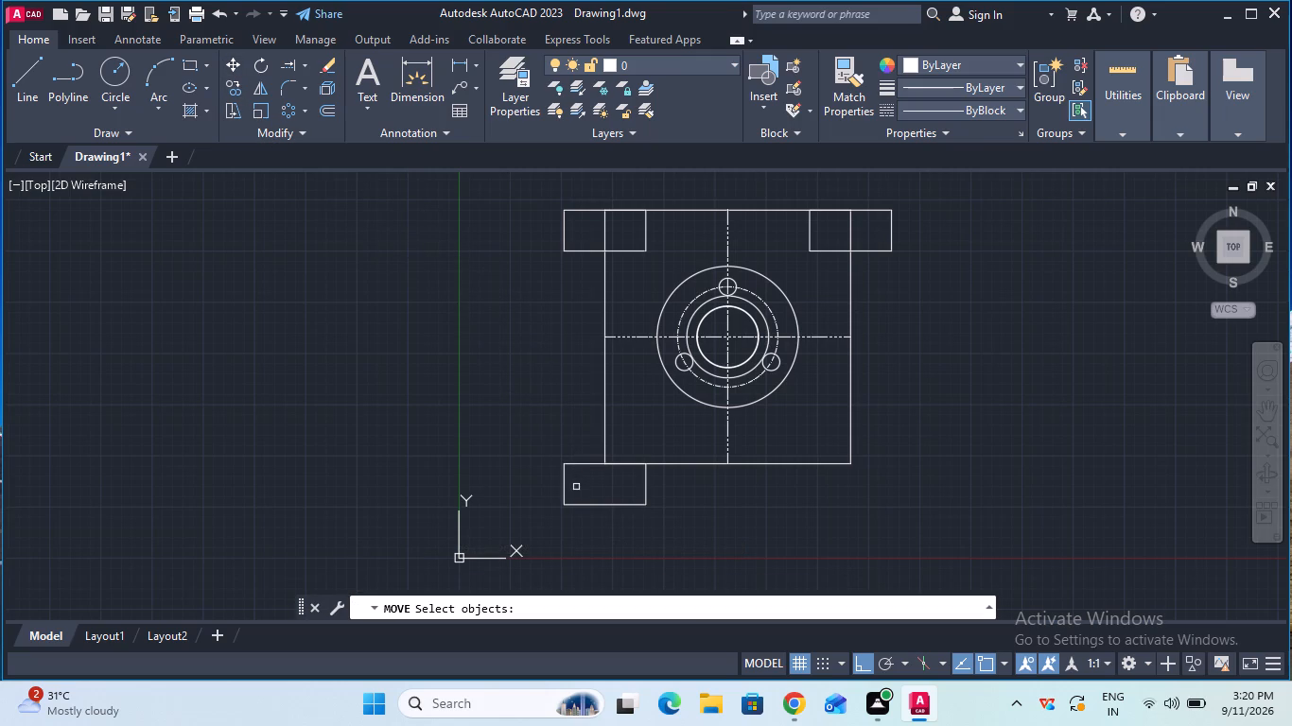
click(563, 491)
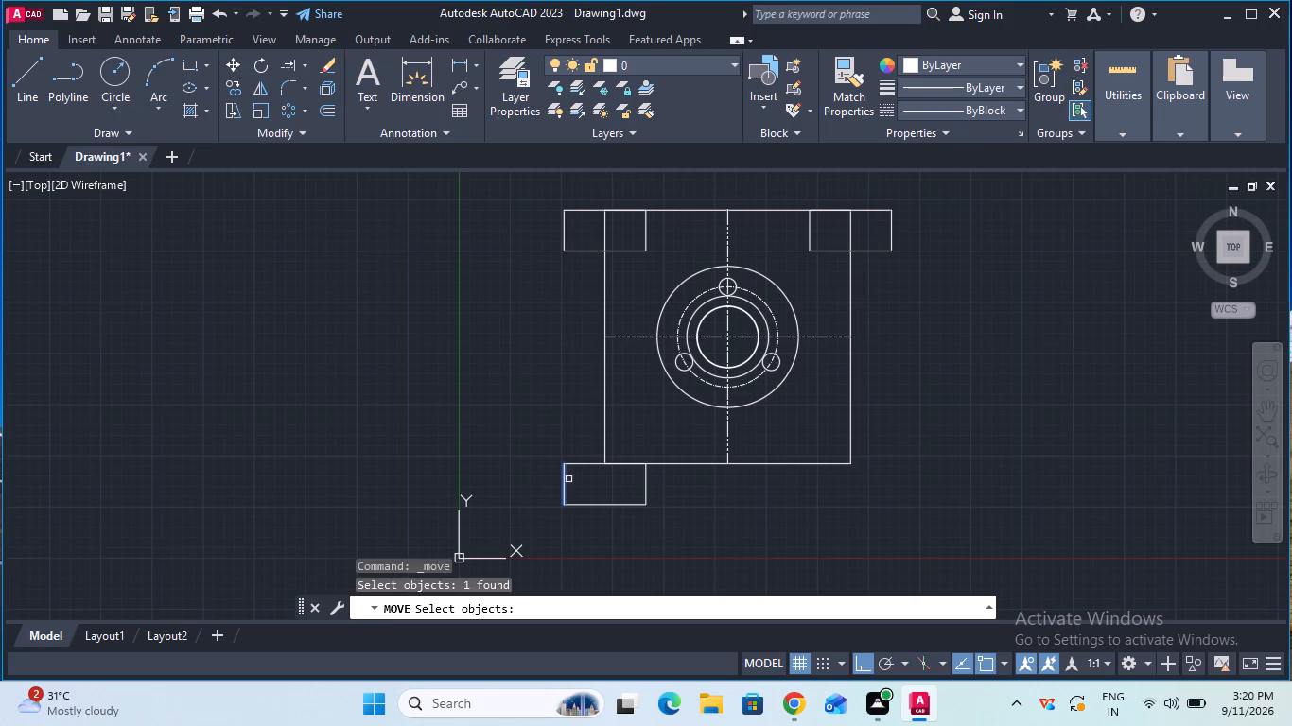
shift+click(585, 463)
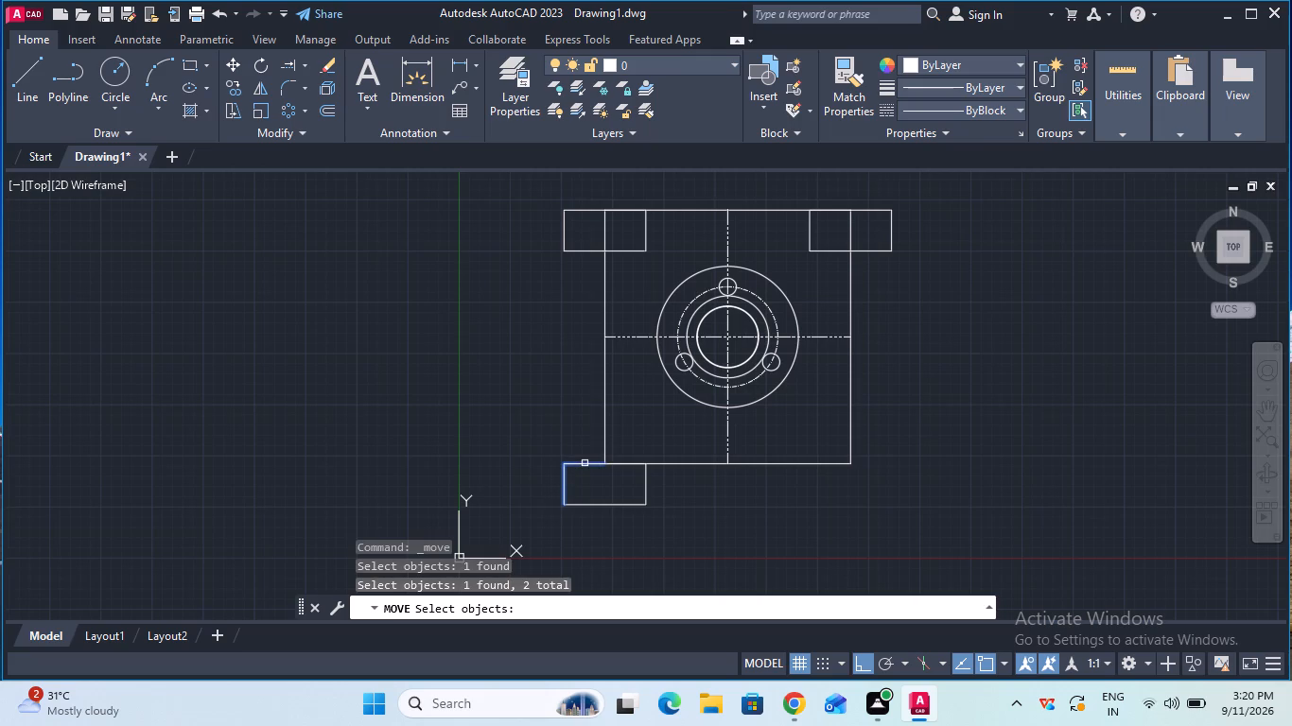
shift+click(623, 464)
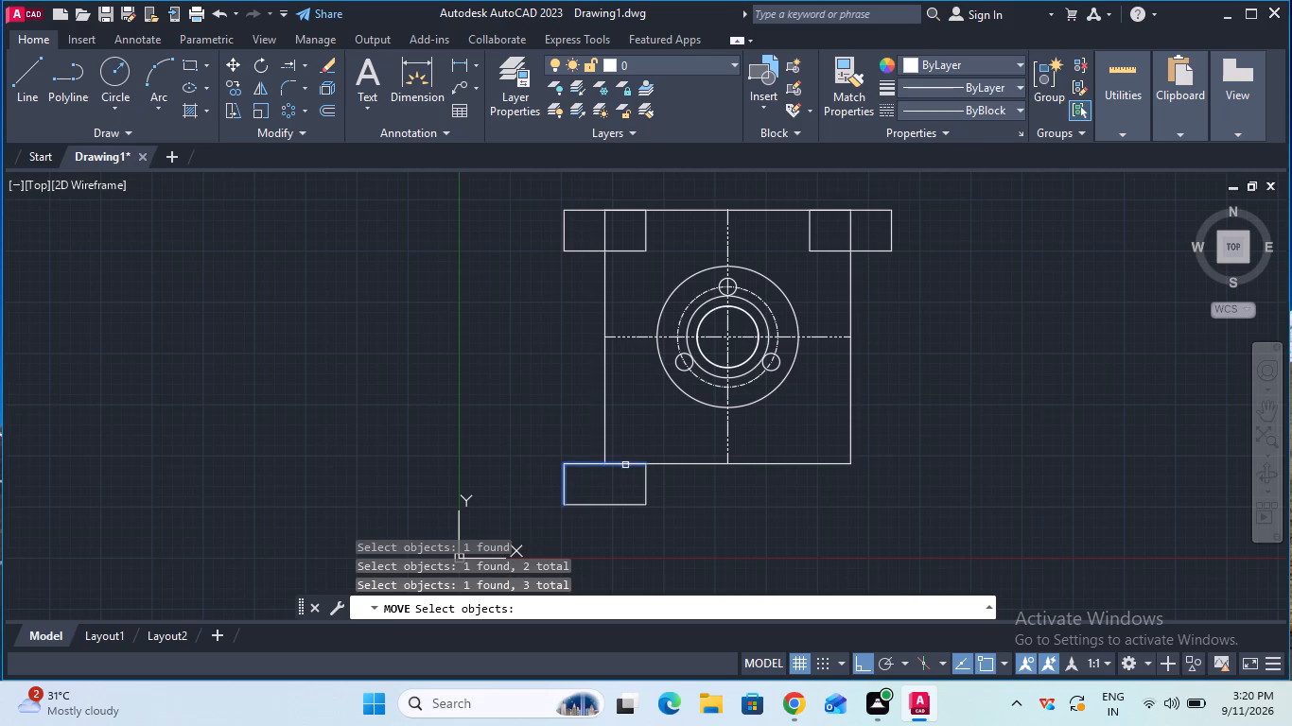
shift+click(644, 486)
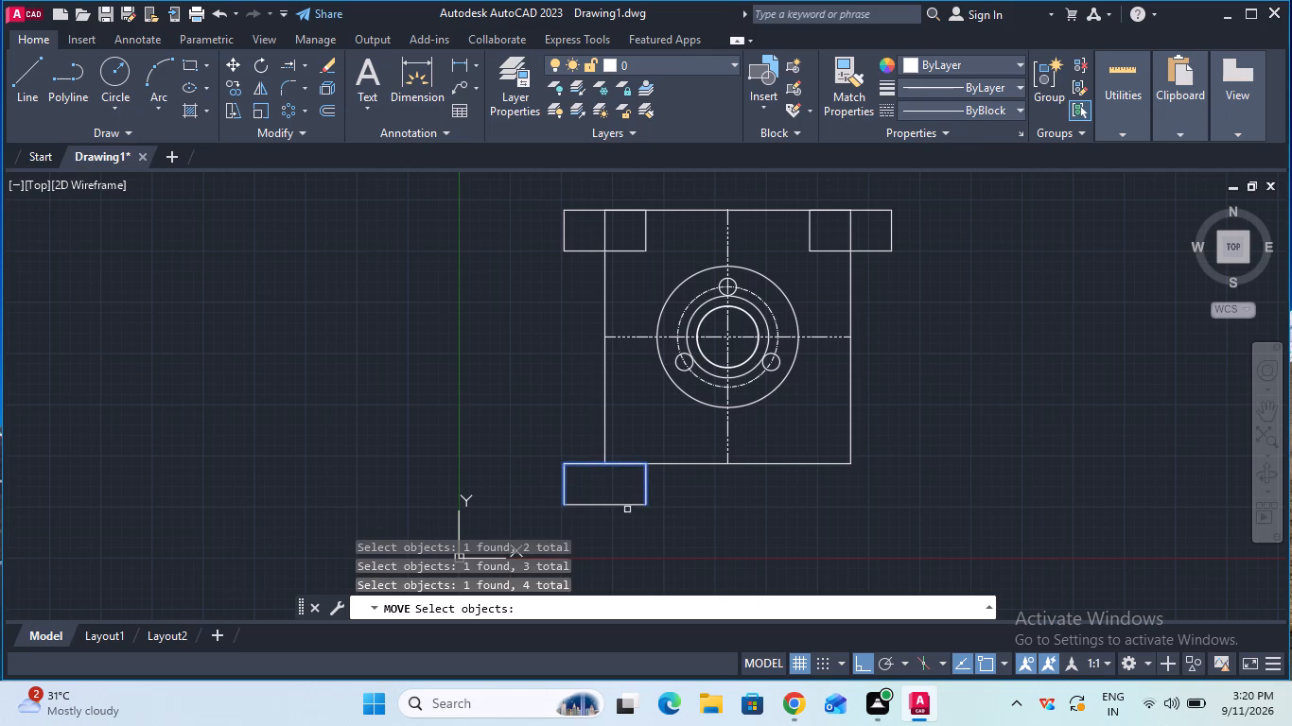
shift+click(622, 506)
key(Return)
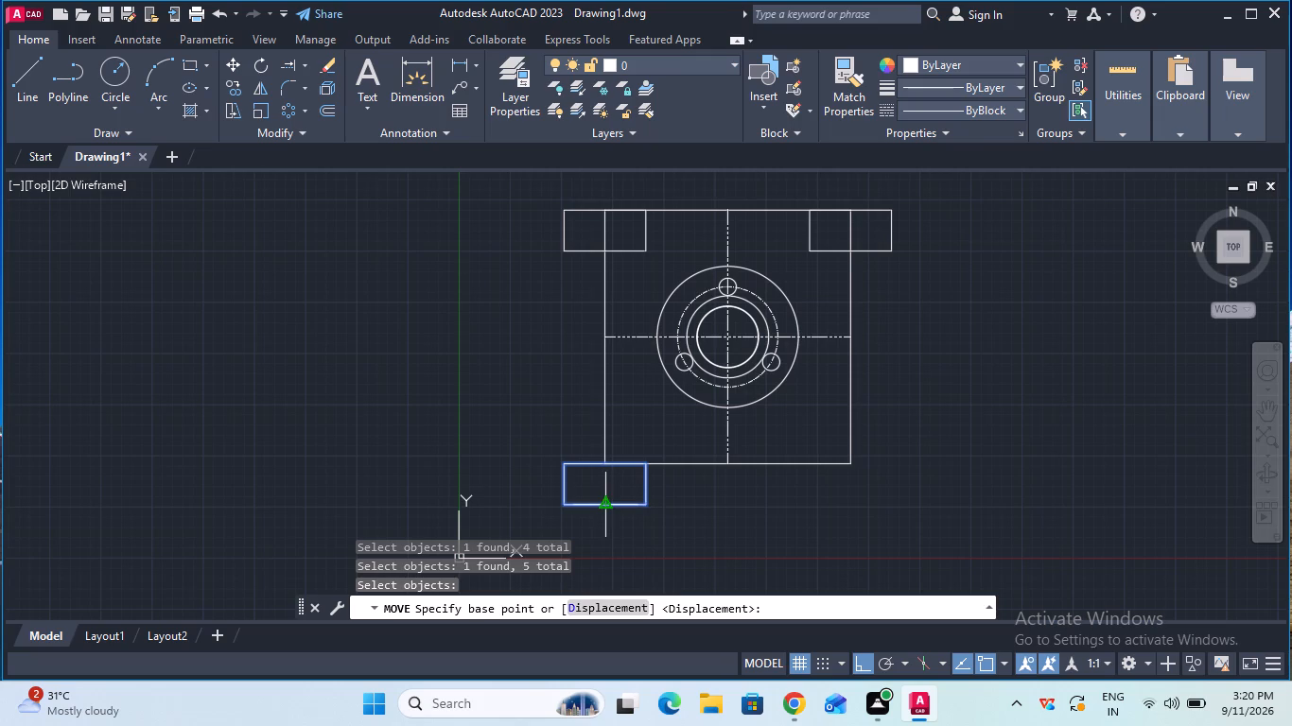
click(605, 501)
click(608, 460)
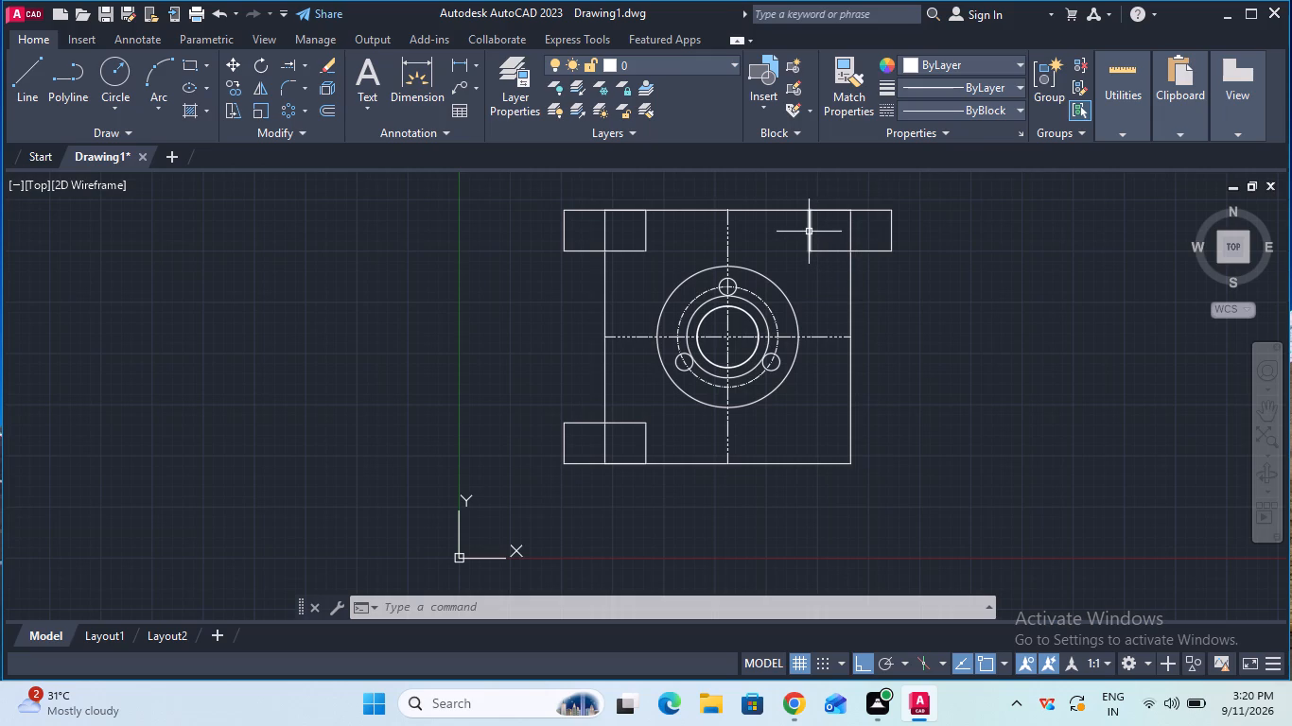
Join the connected lines of the whole second view, including the large rectangle and the three corner outlines.
click(535, 181)
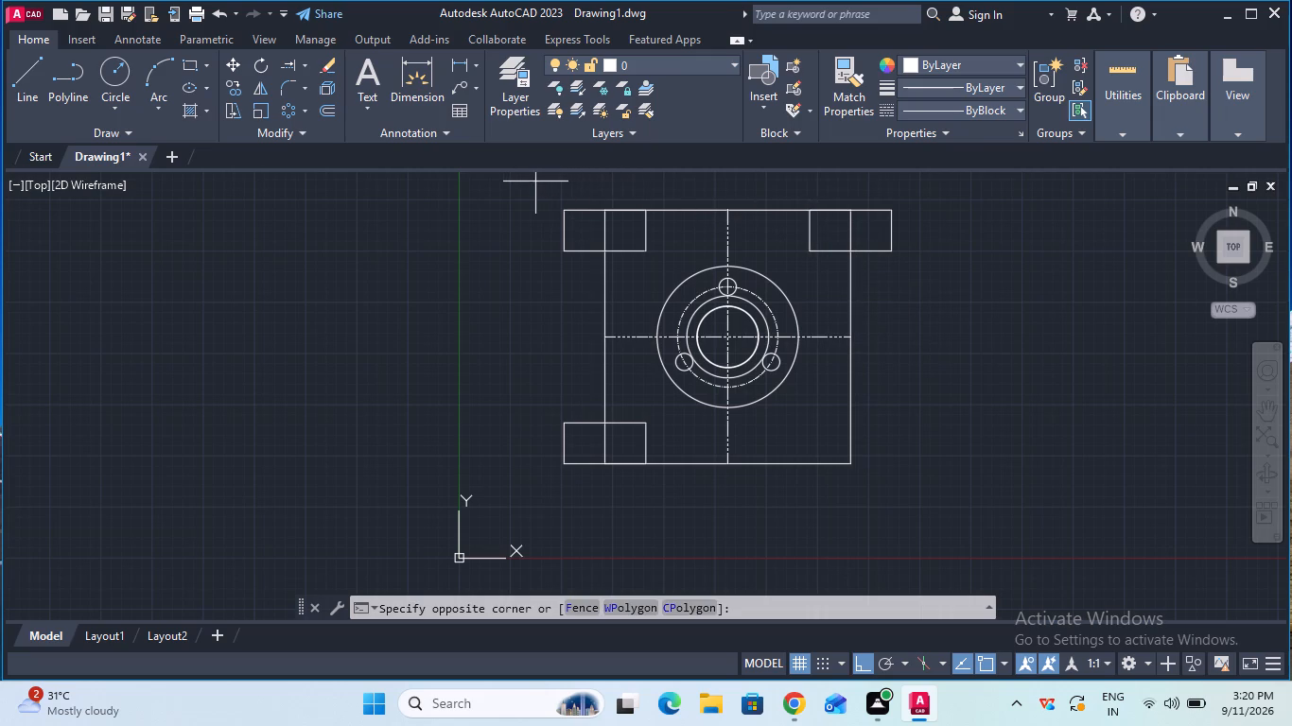
click(998, 489)
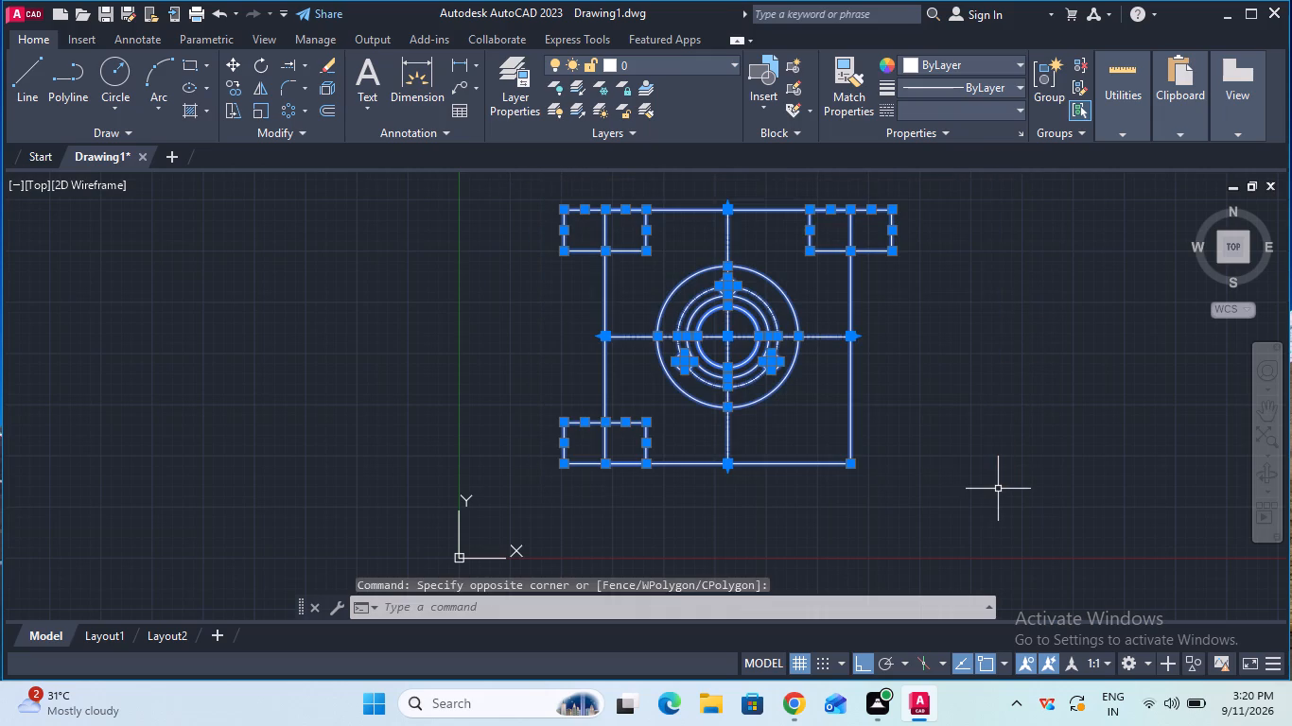
text(join)
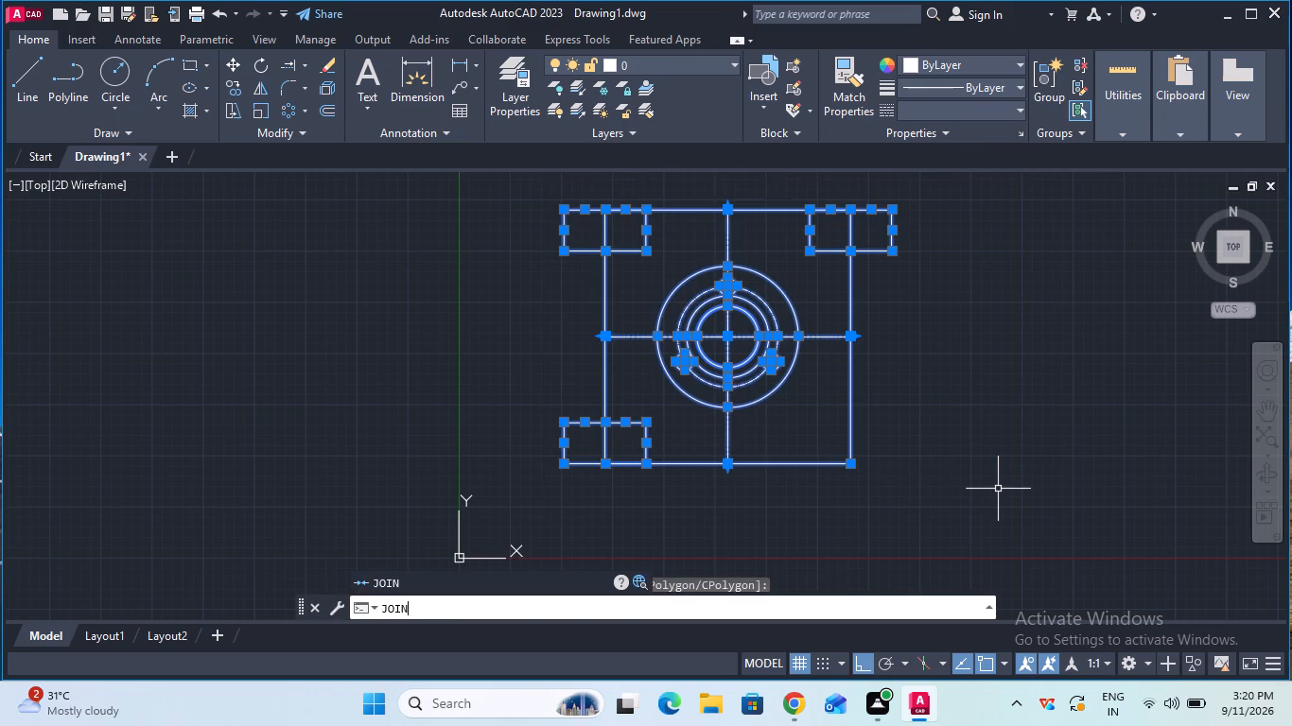
click(576, 576)
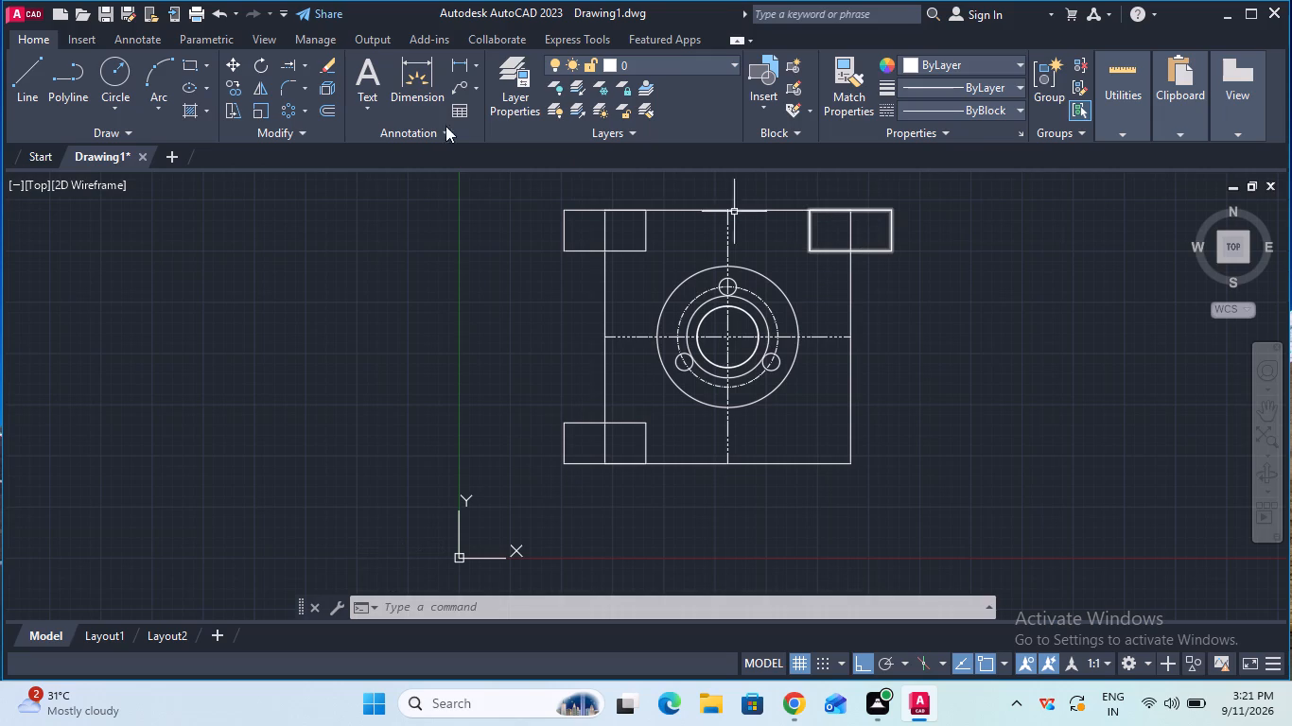
Copy the outline at the large rectangle's top-right corner, taking the base point inside it on the rectangle's right edge.
click(237, 86)
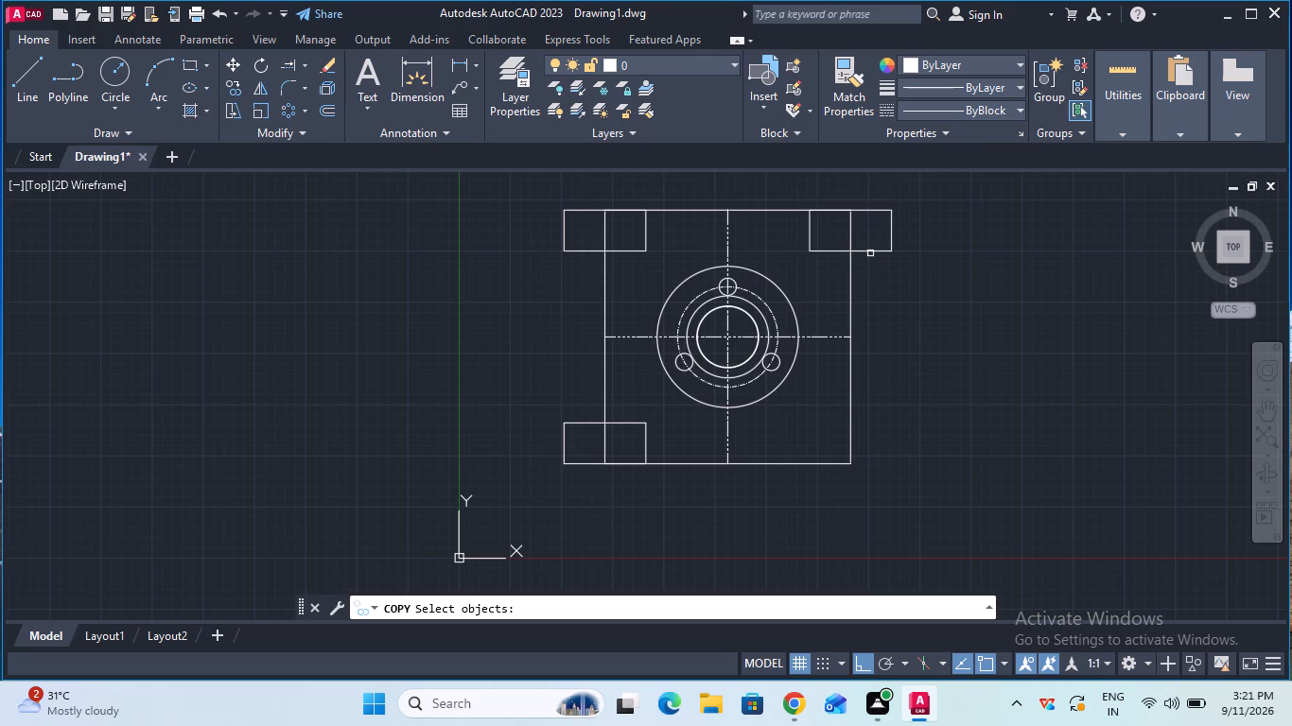
click(870, 251)
key(Return)
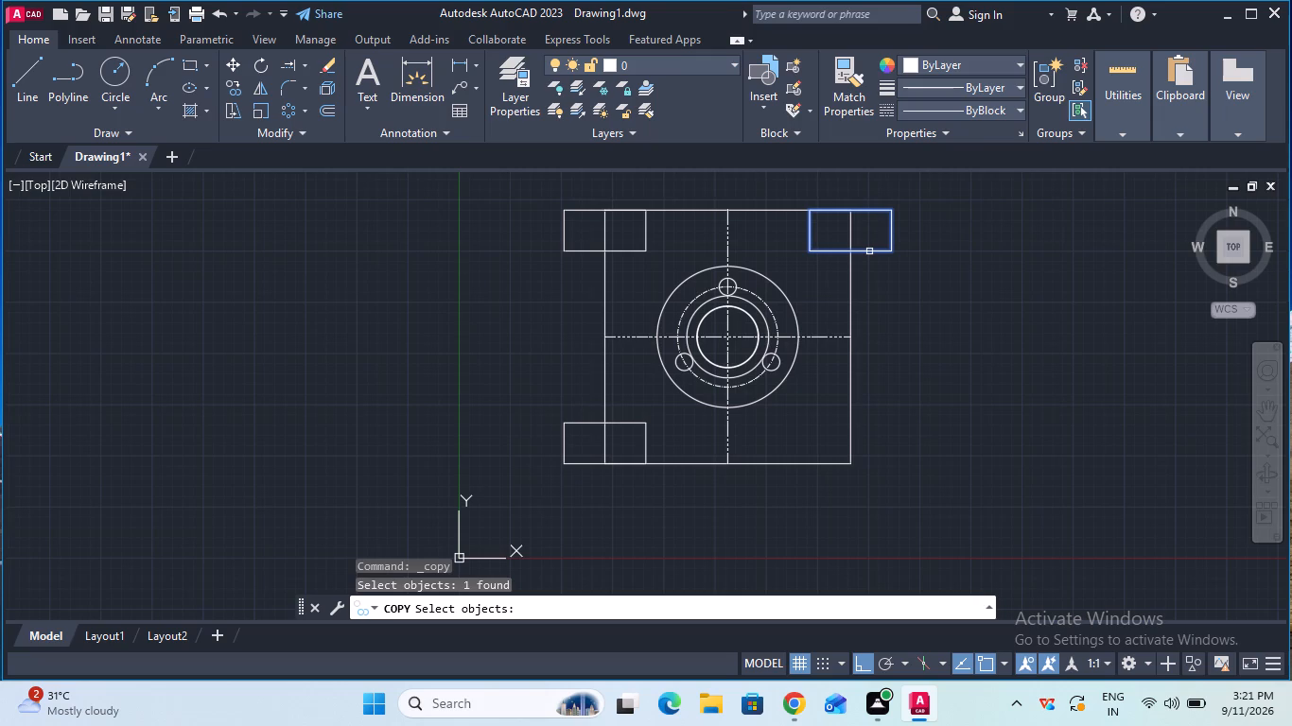
click(850, 233)
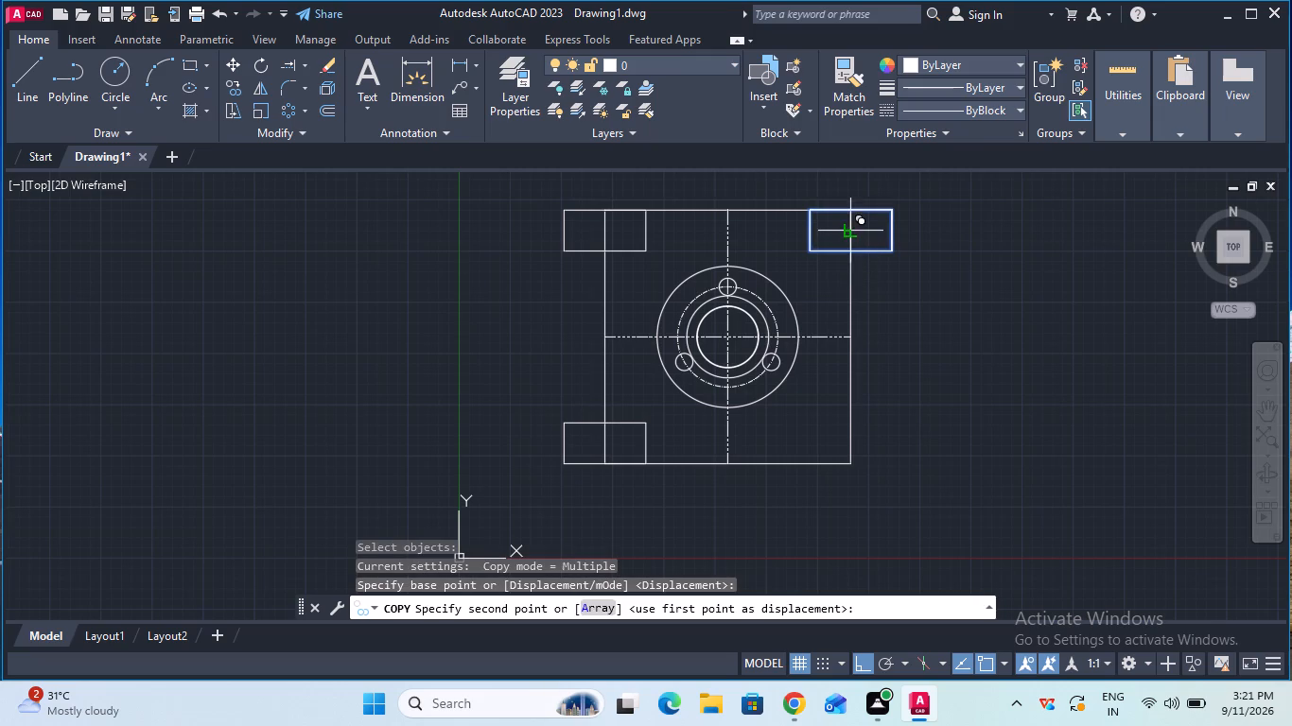
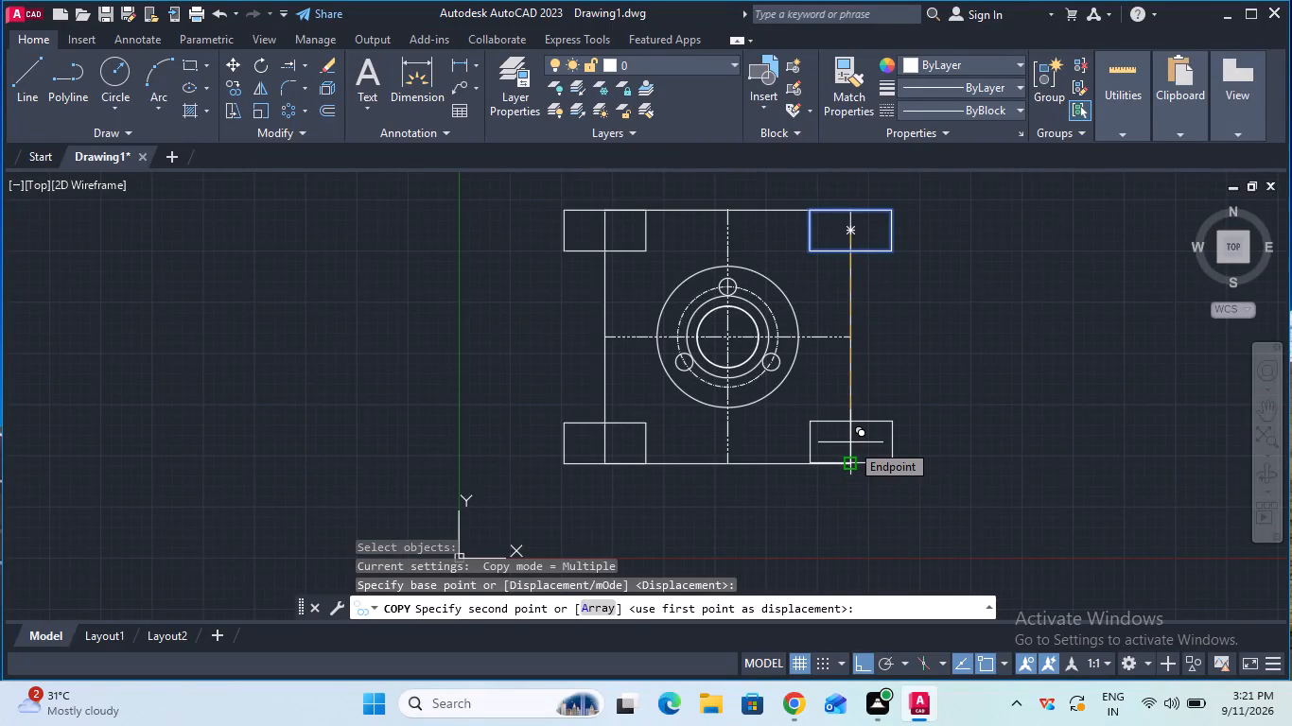
Place the outline copy straight below, at the large rectangle's bottom-right corner, and finish copying.
click(851, 442)
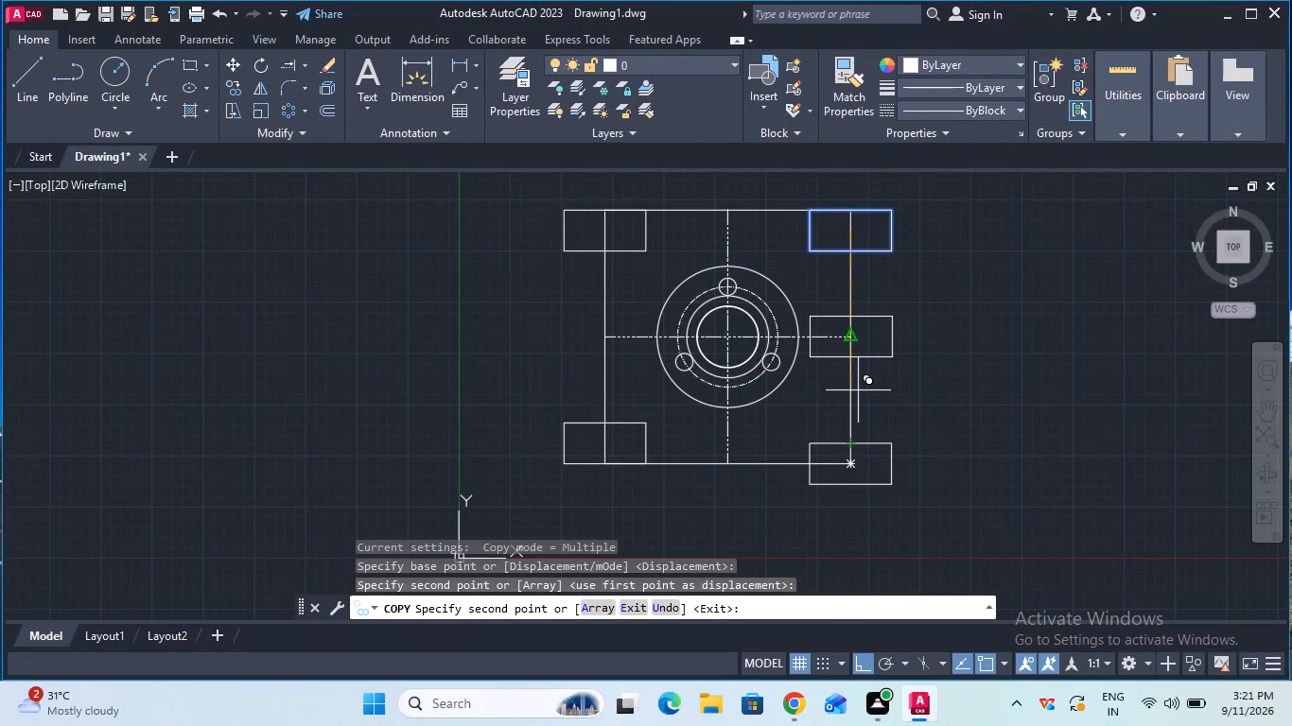
key(Escape)
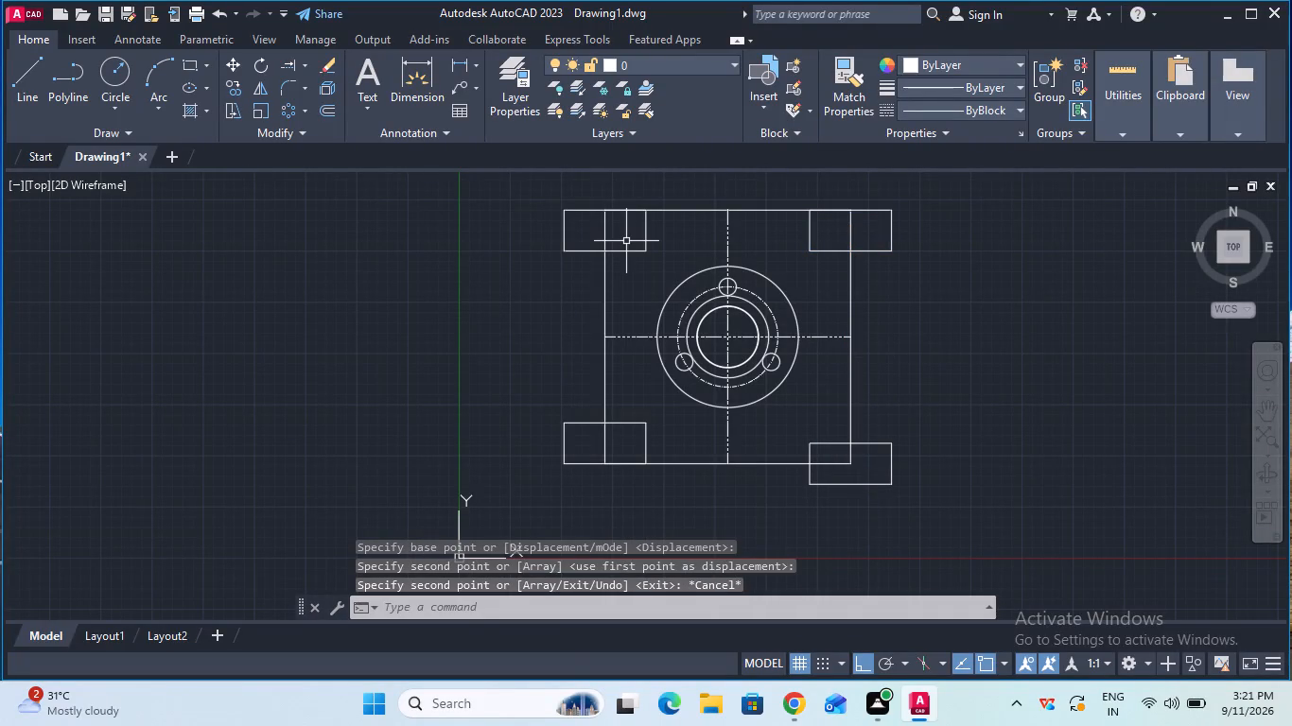
Move the bottom-right outline copy up from its bottom edge's midpoint to the large rectangle's bottom-right corner.
click(226, 66)
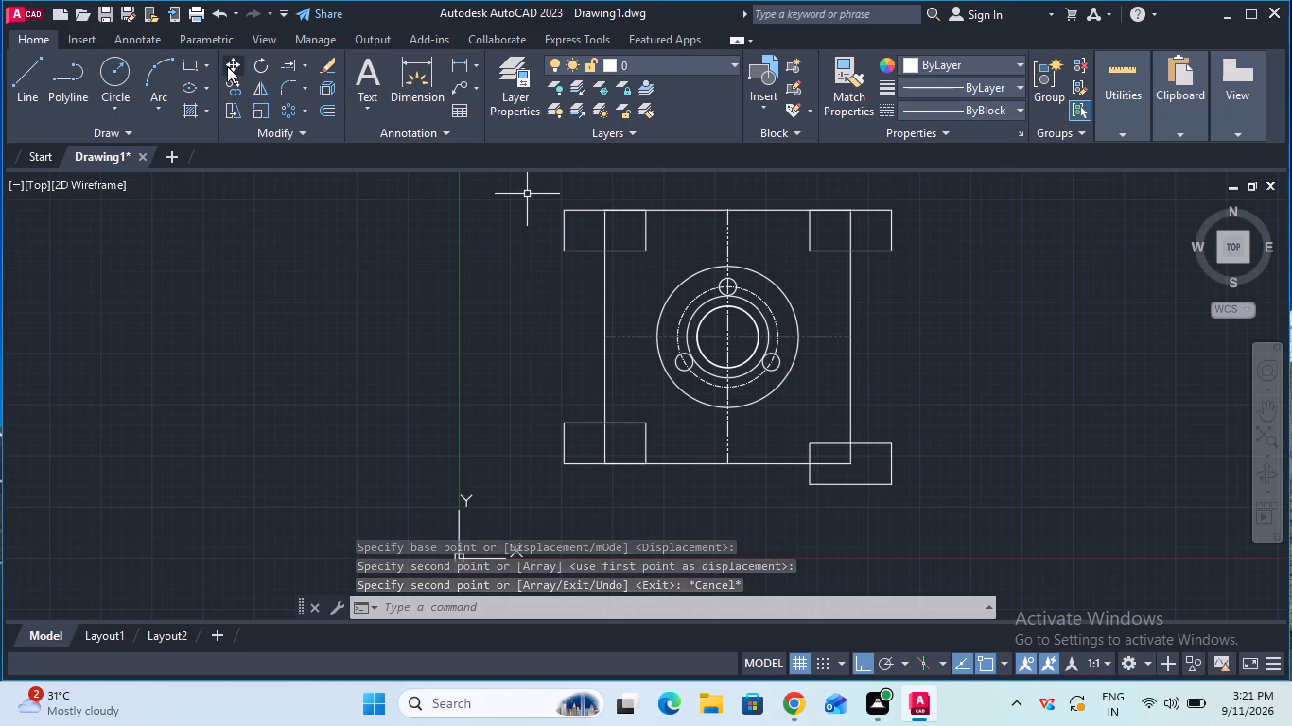
click(862, 444)
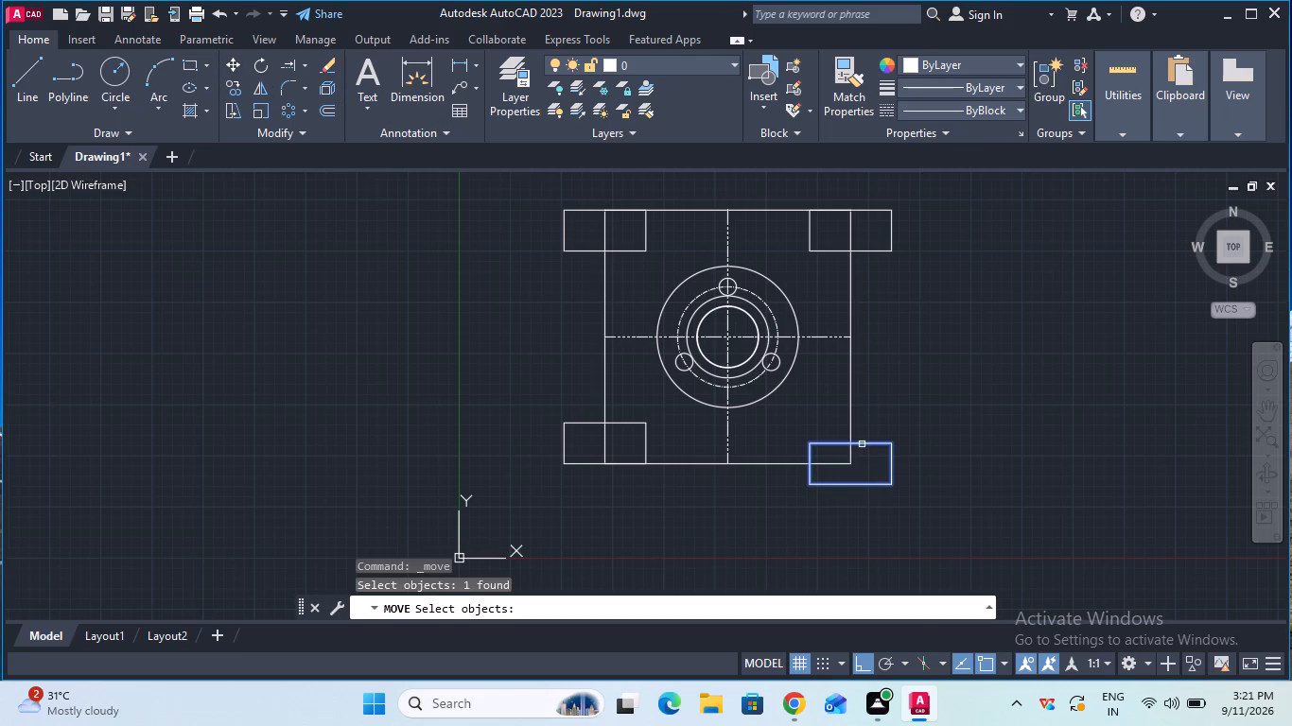
key(Return)
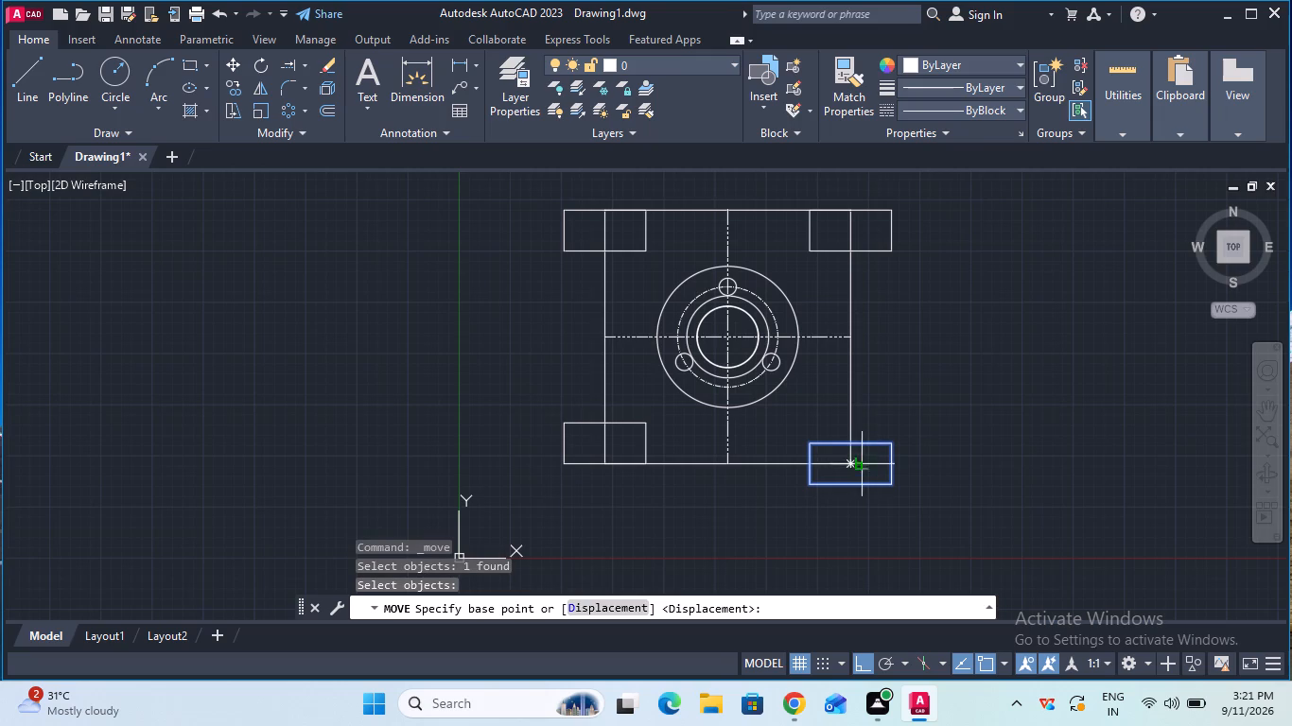
click(852, 479)
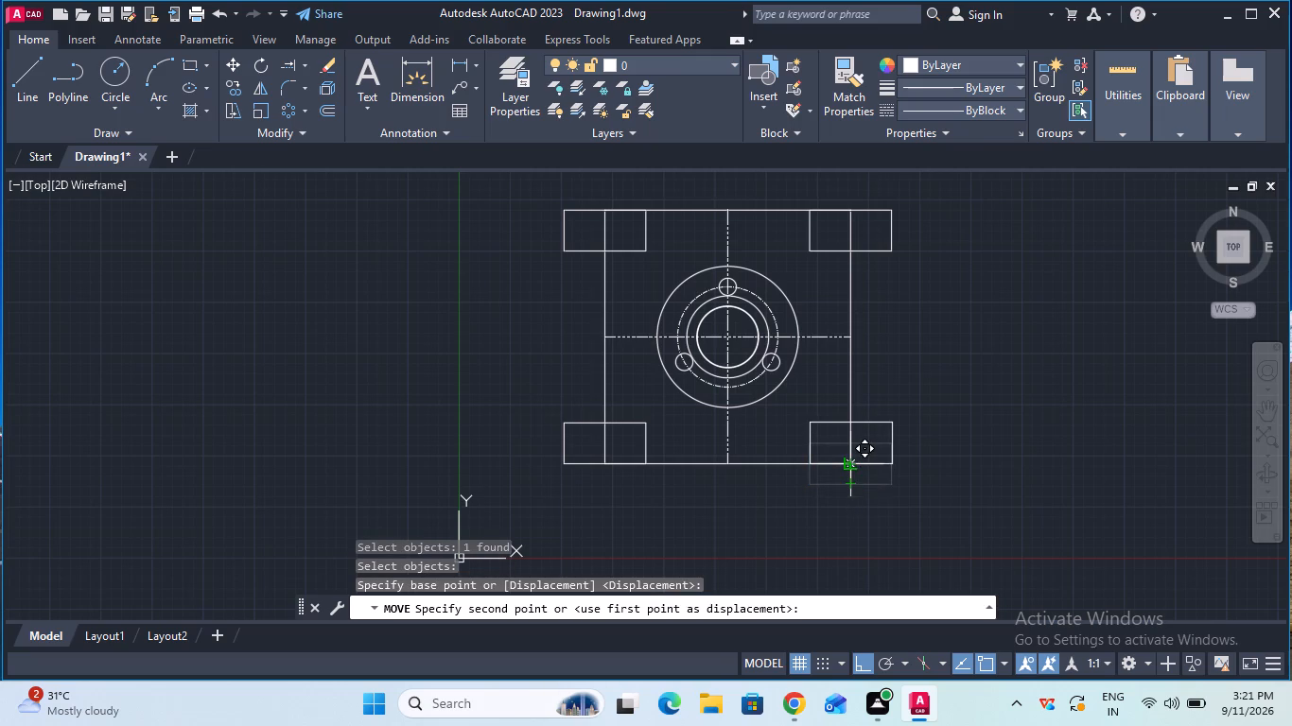
click(853, 461)
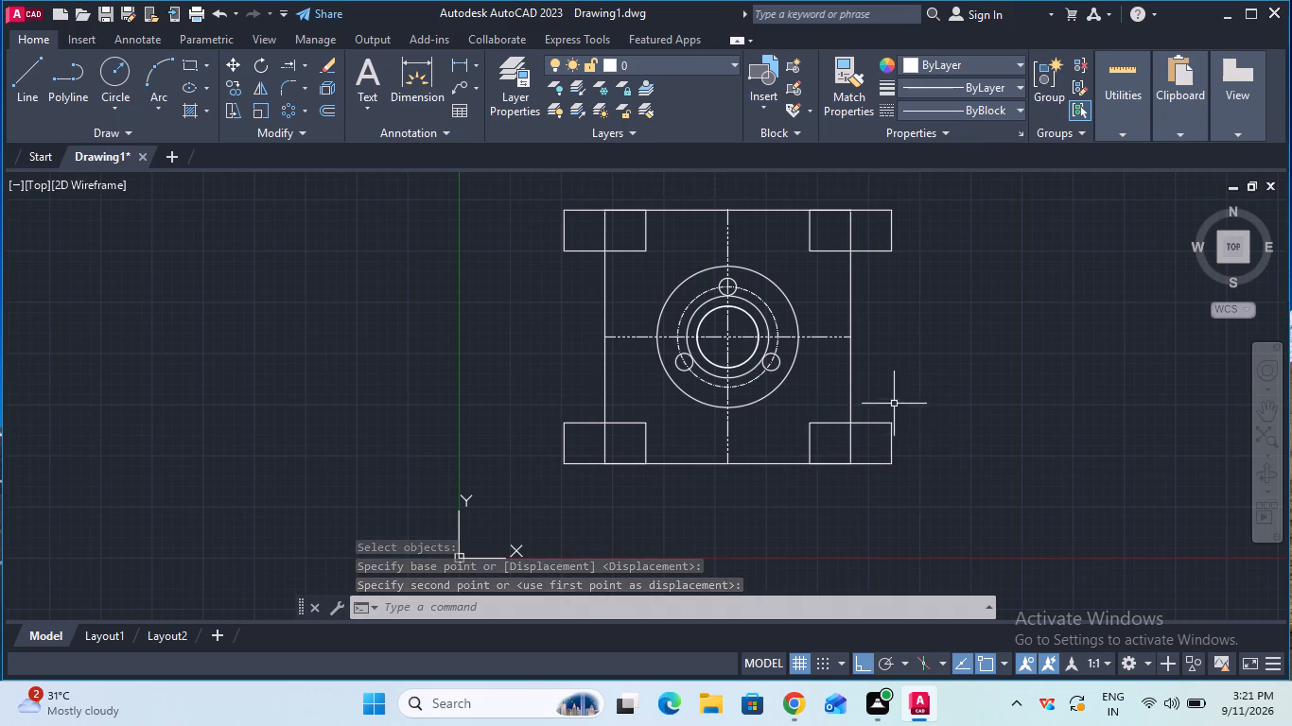
Join the connected lines of the whole second view, including the large rectangle and all four corner outlines.
click(511, 190)
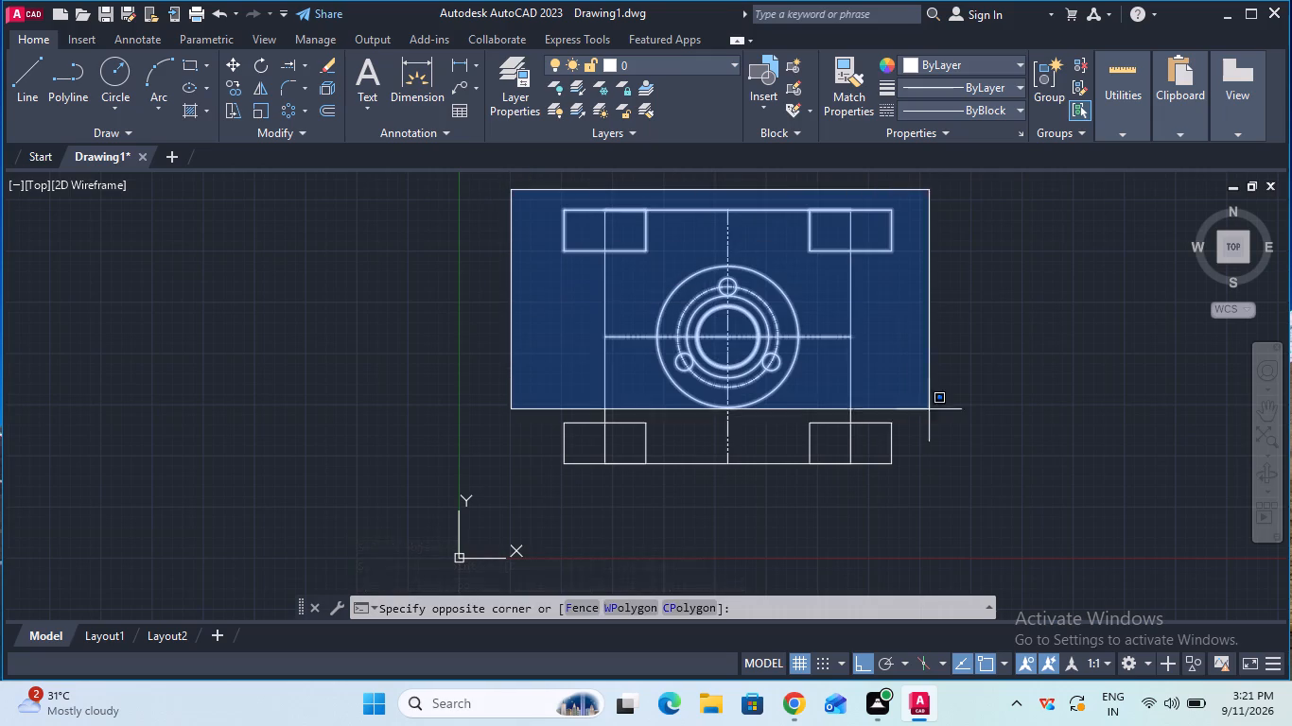
click(942, 502)
text(join)
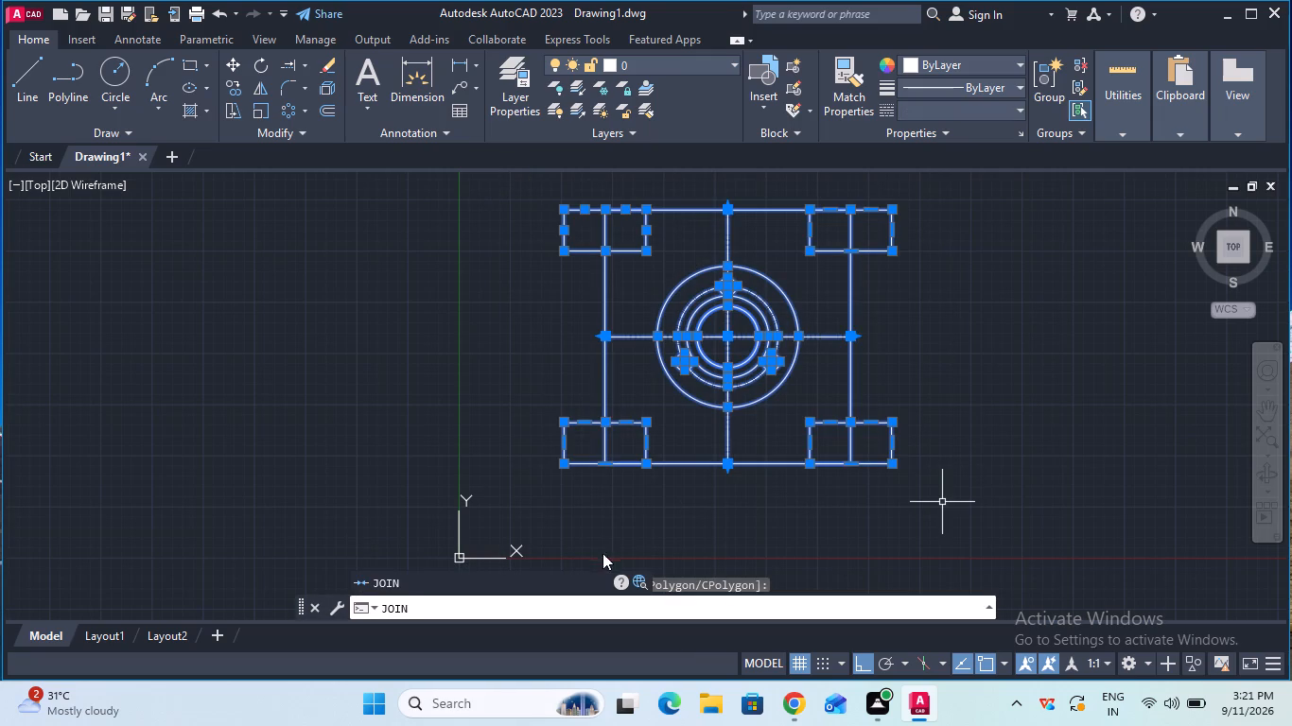
click(555, 579)
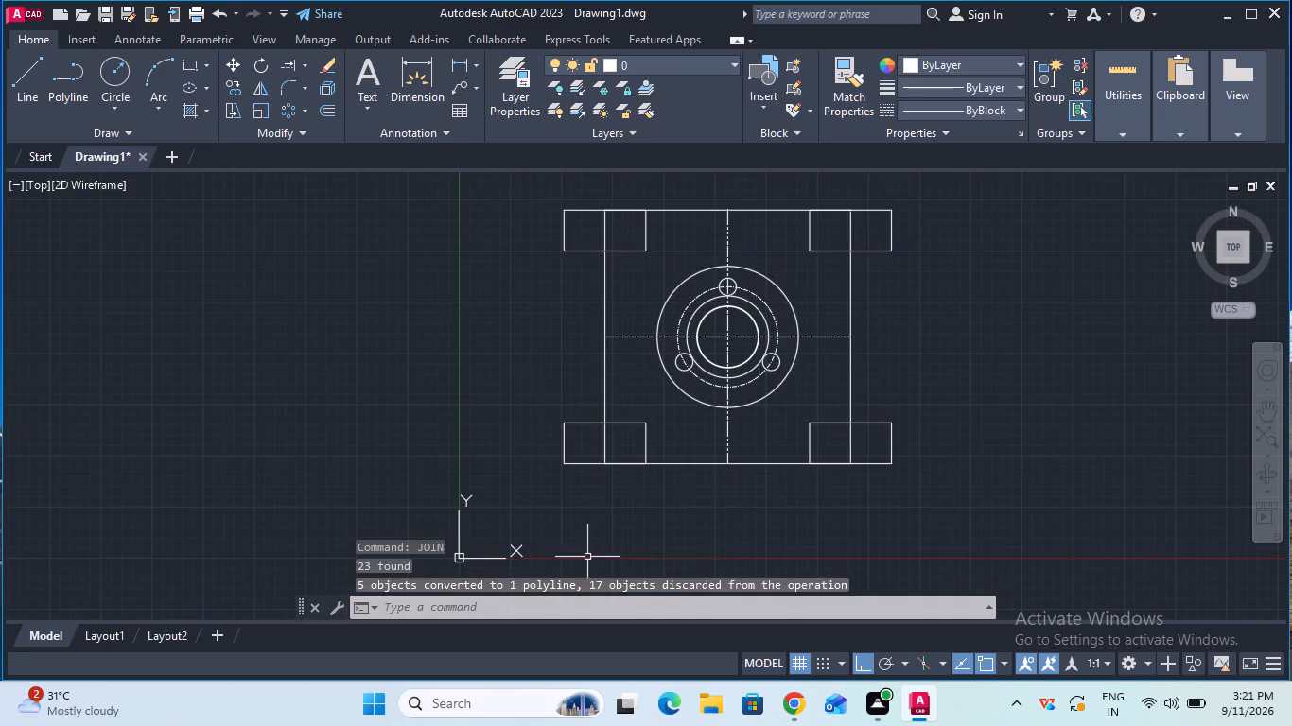
Add a vertical linear dimension to the outer edge of the second view's top-right corner outline, placed to its right.
ctrl+scroll(734, 510, down, 2)
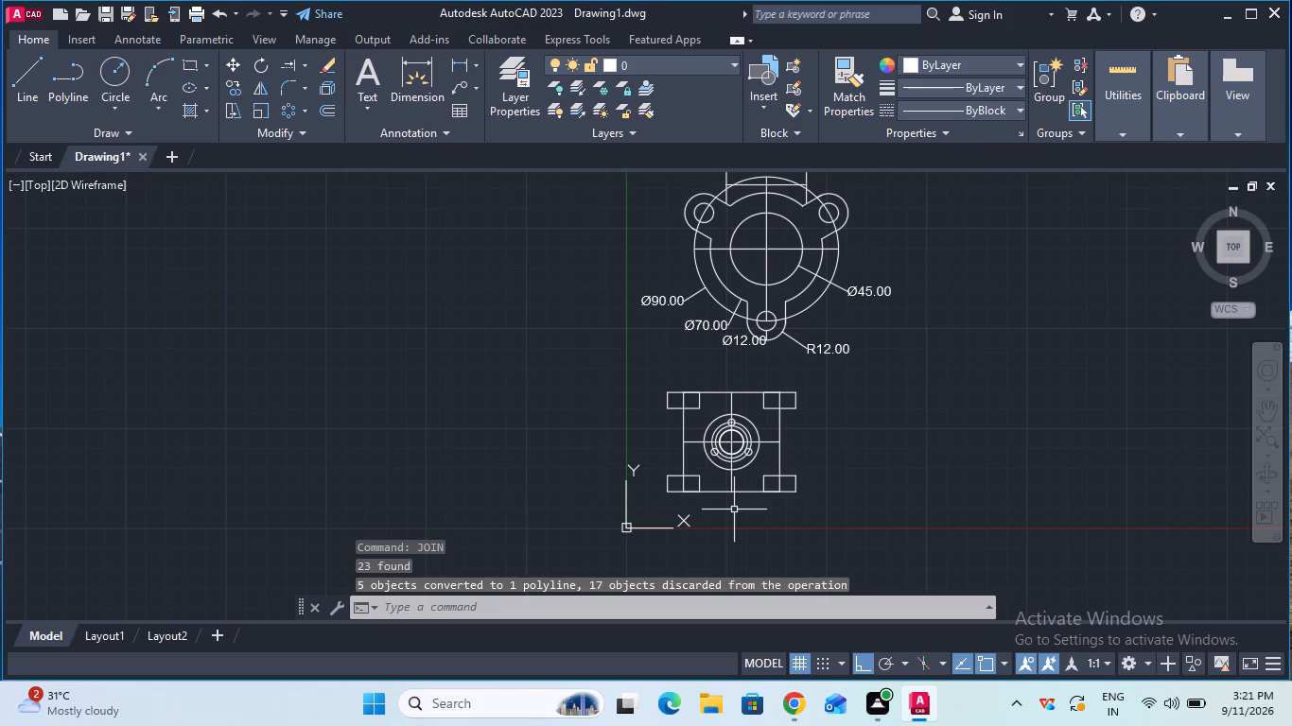
click(1261, 420)
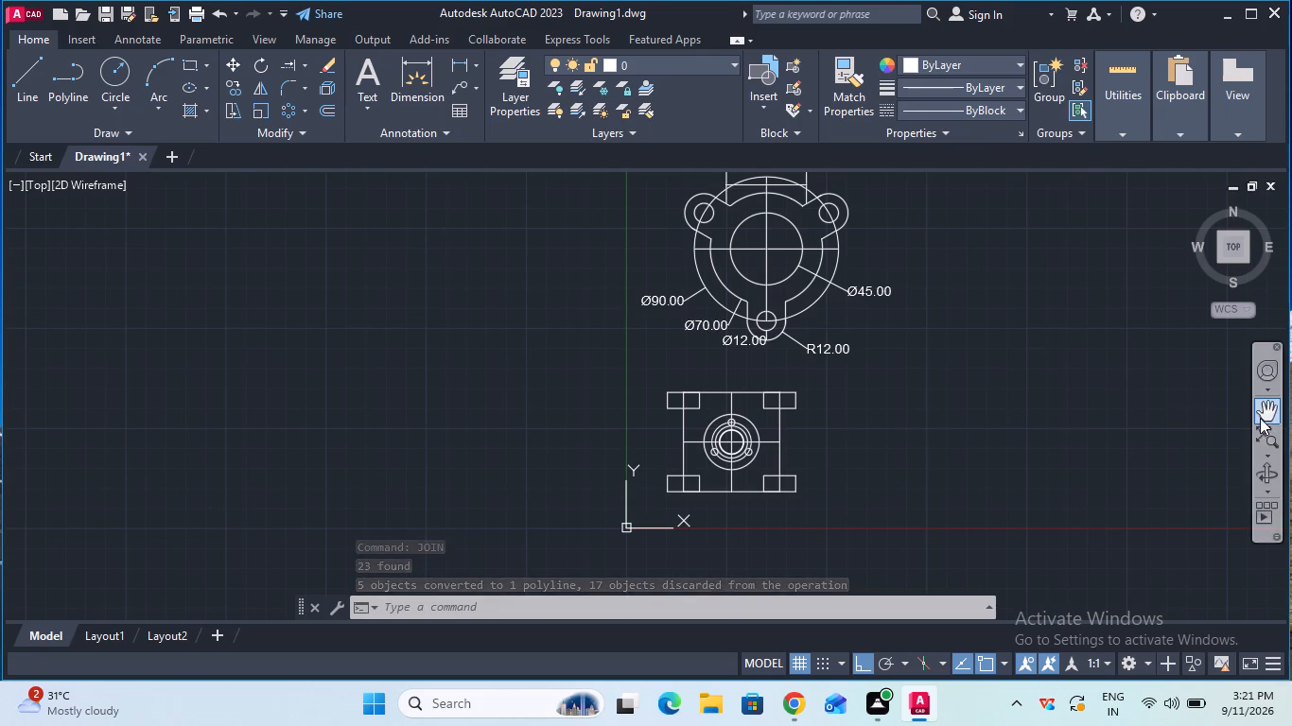
drag(1107, 402, 885, 430)
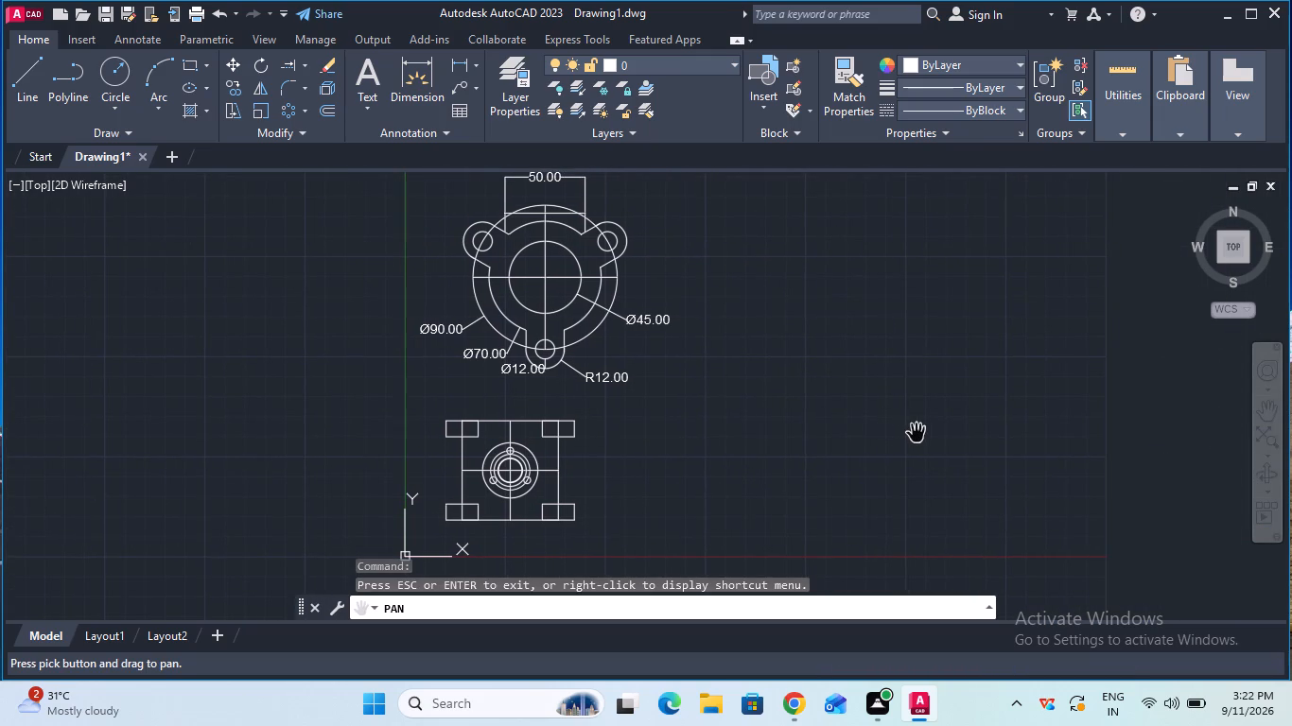
ctrl+scroll(581, 457, up, 2)
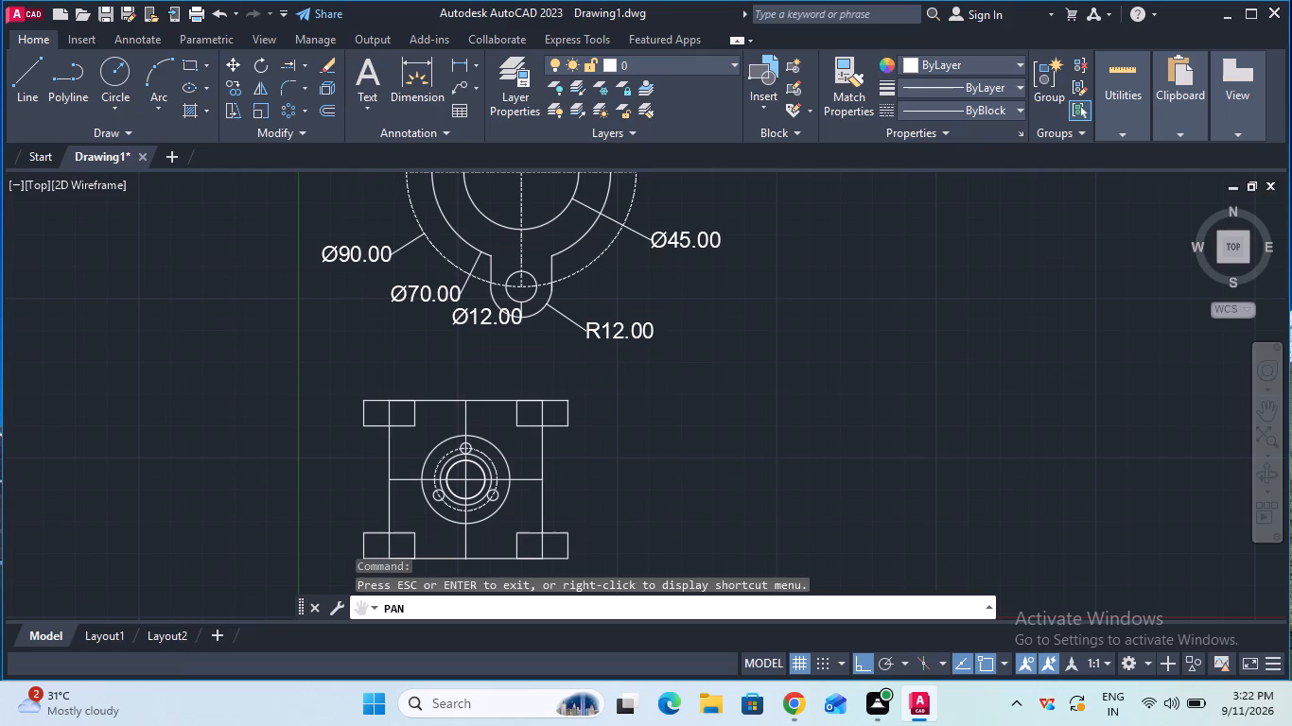
key(Escape)
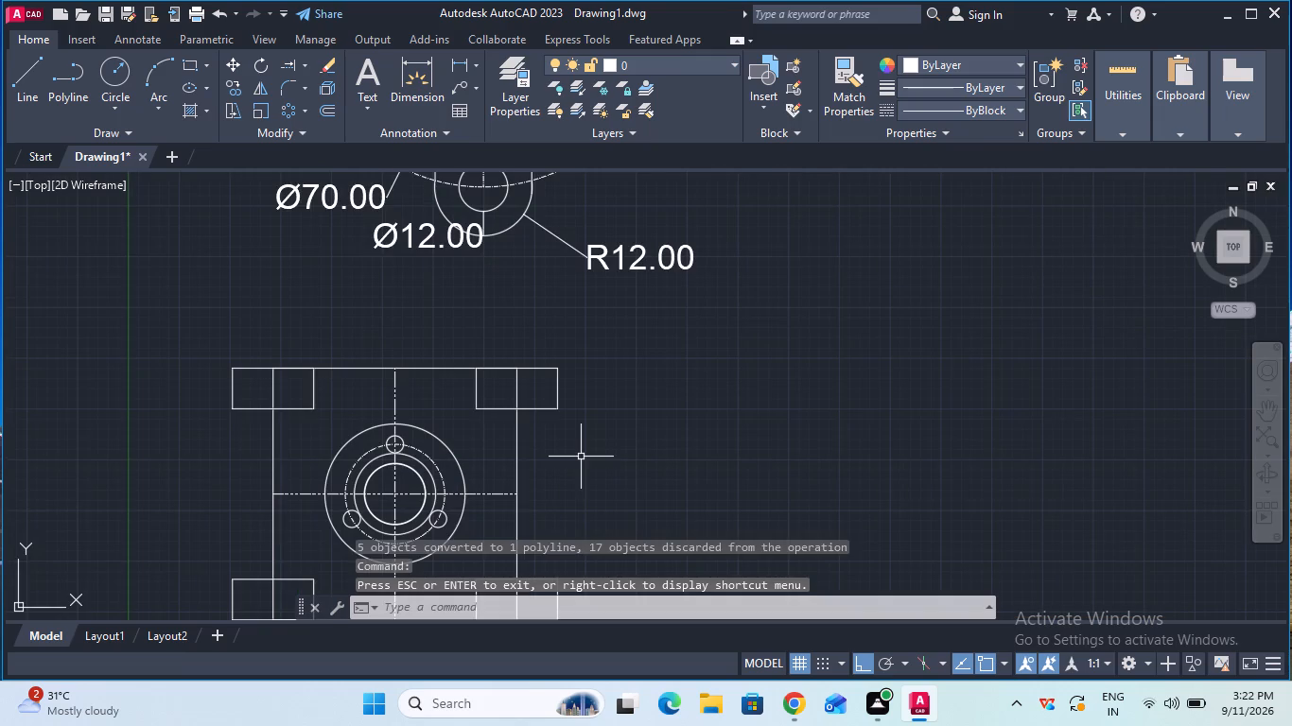
click(472, 65)
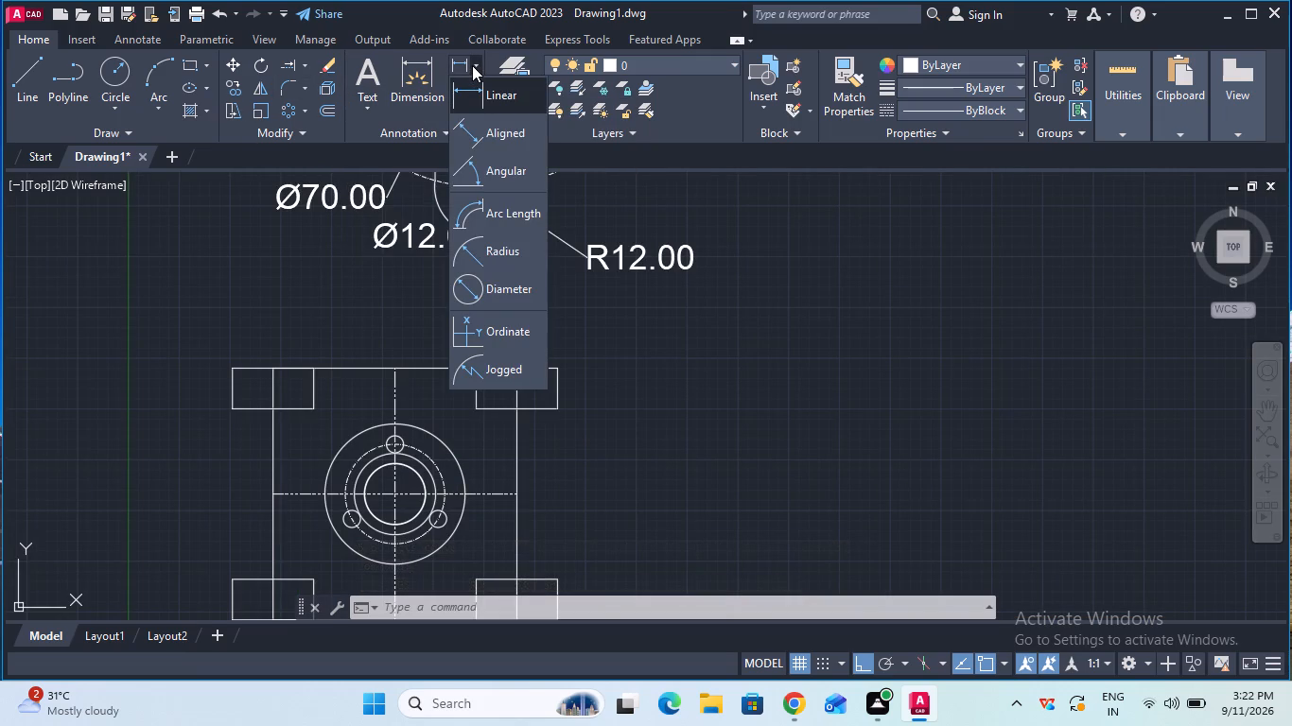
click(480, 89)
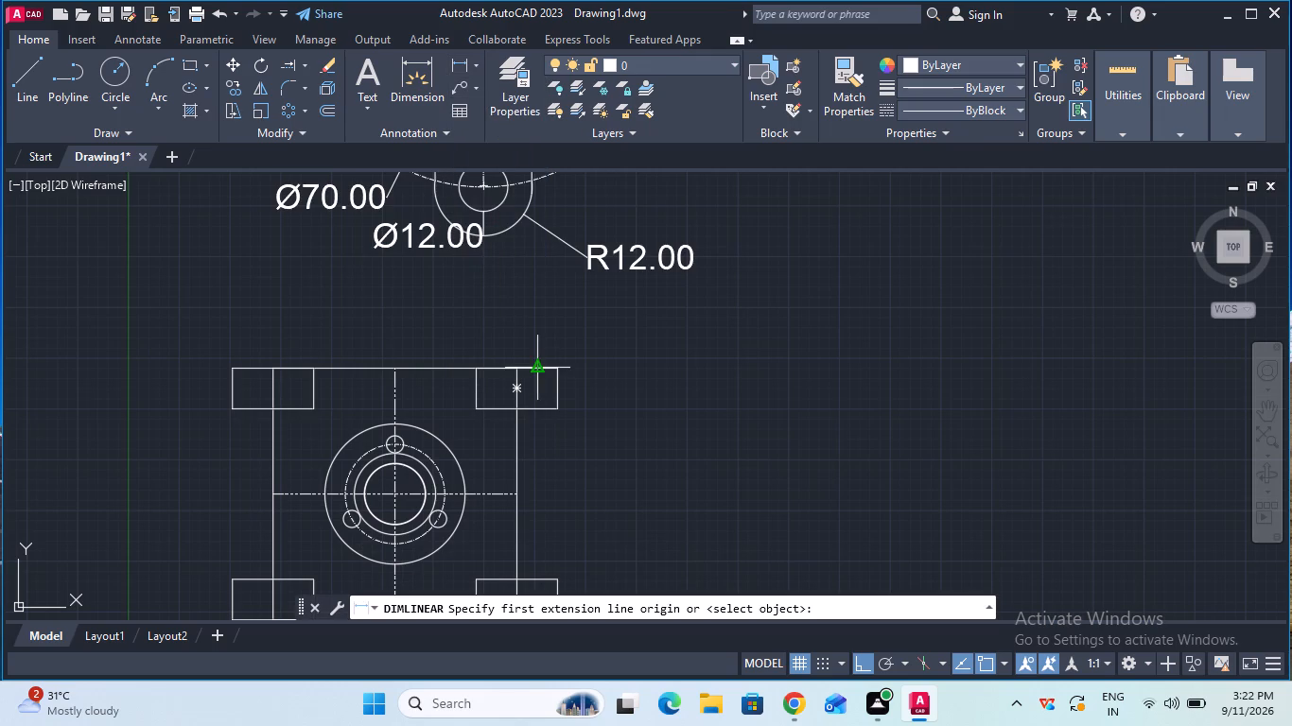
click(557, 368)
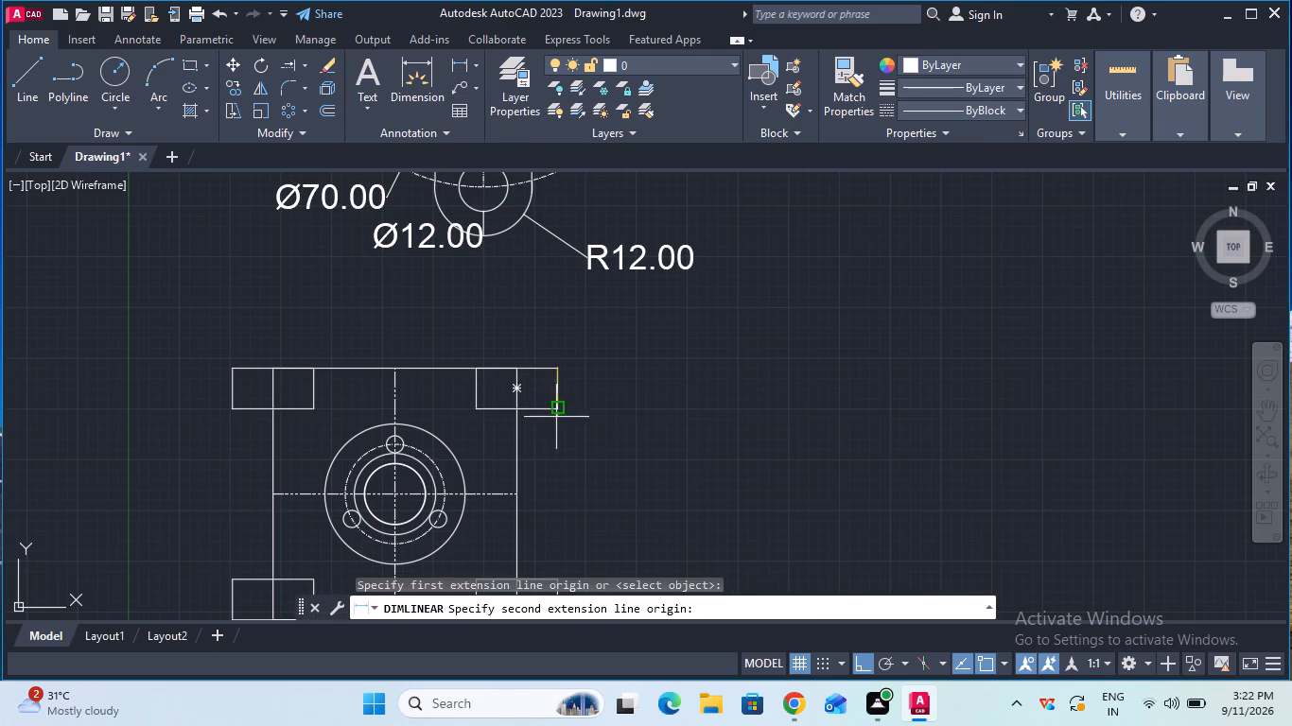
click(557, 407)
click(609, 414)
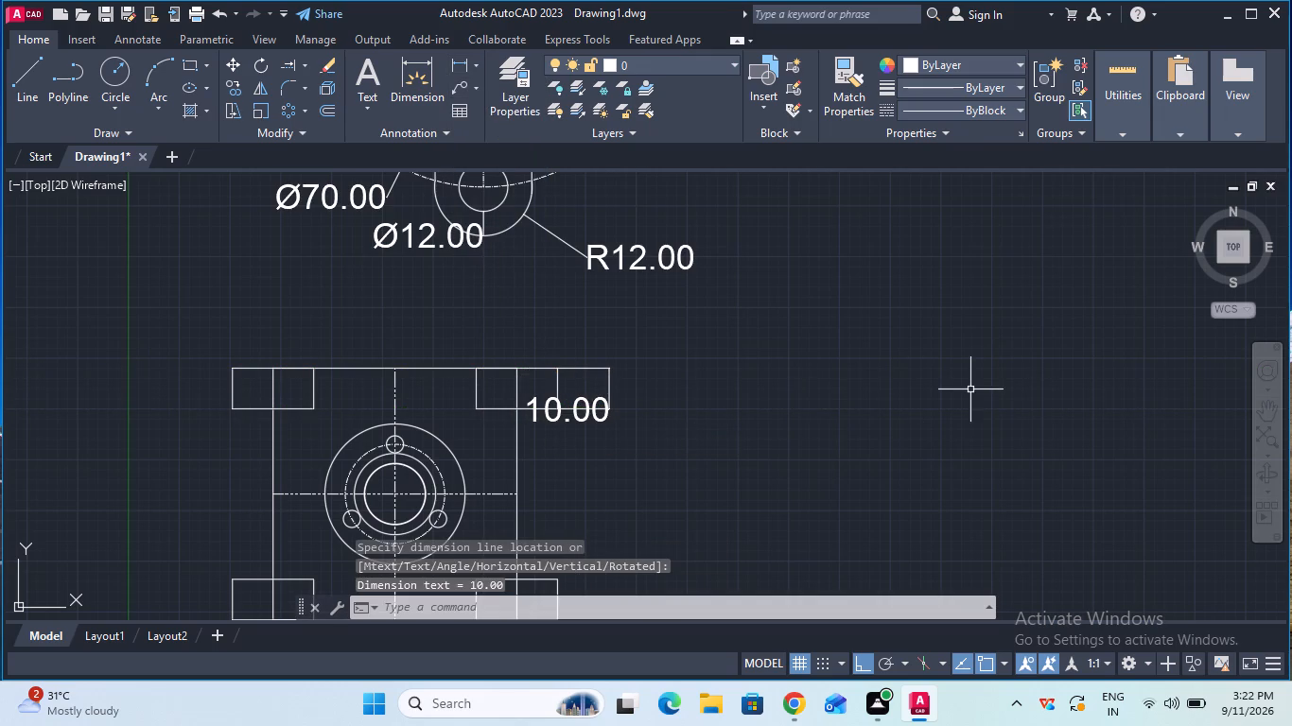
Add a vertical linear dimension to the outer edge of the second view's bottom-right corner outline, placed to its right.
click(1271, 410)
drag(1003, 429, 1002, 376)
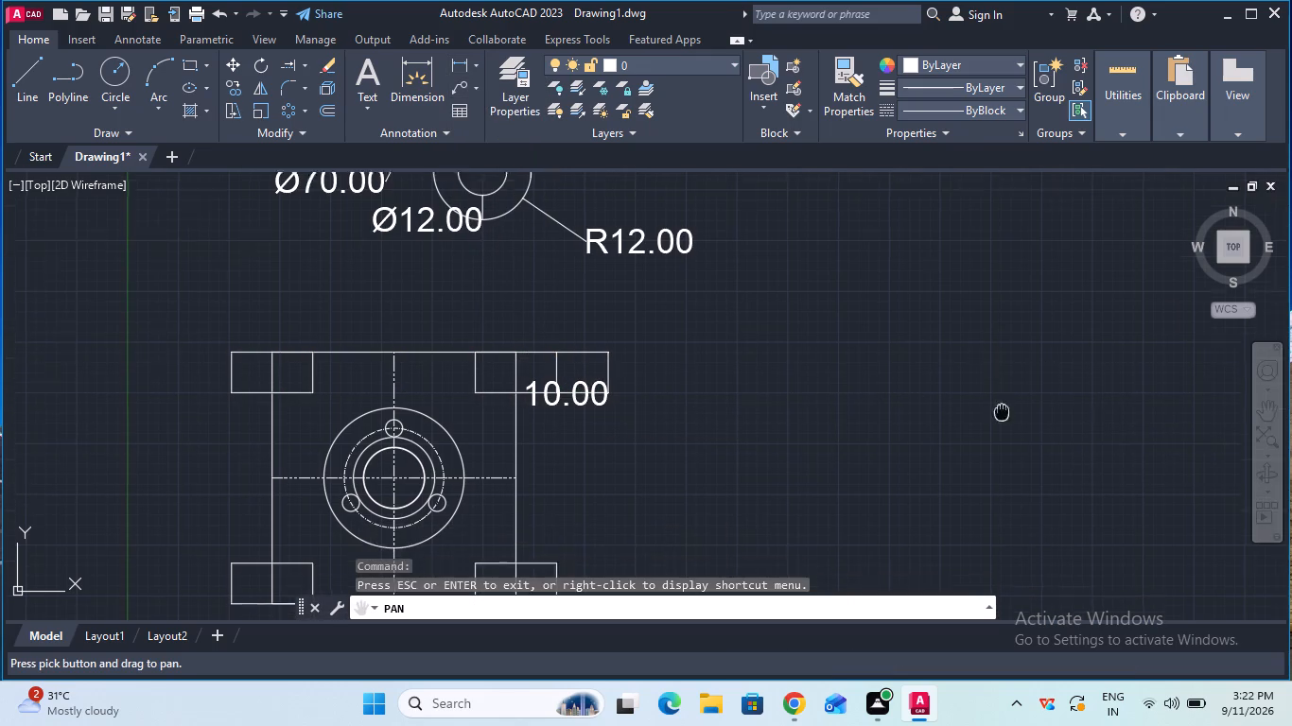
drag(1002, 376, 1005, 292)
click(455, 68)
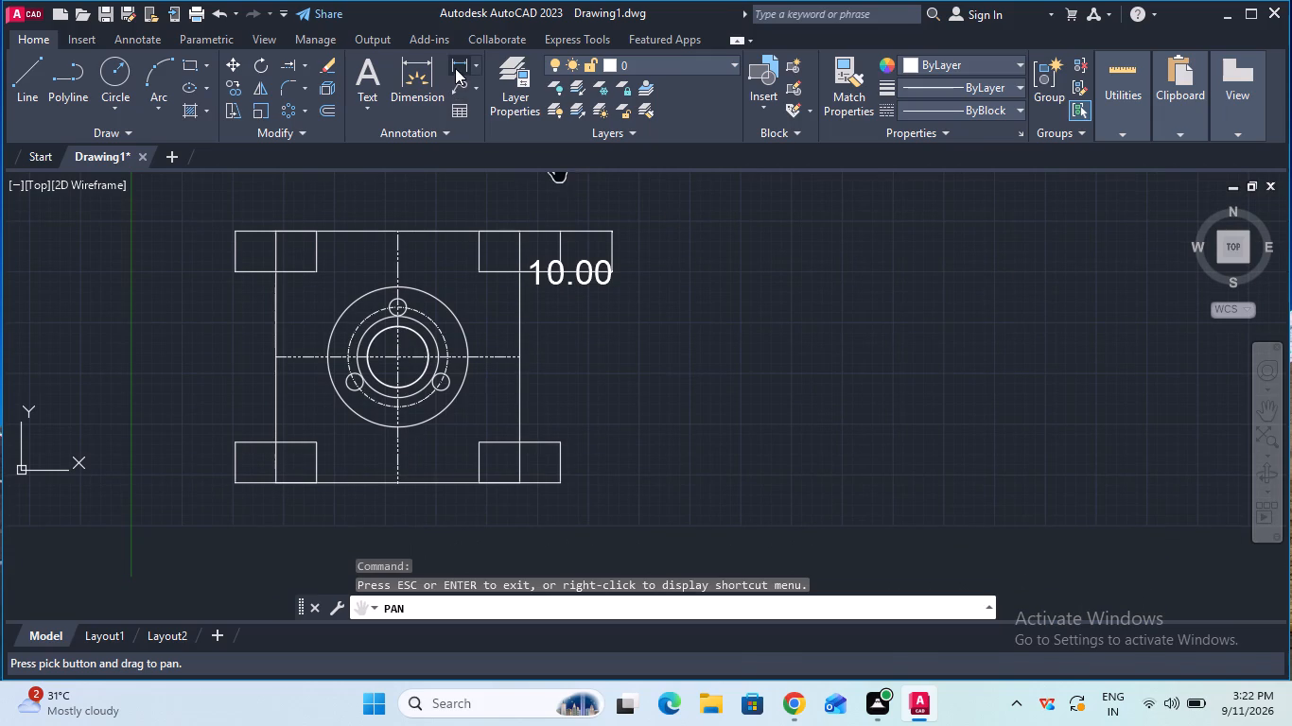
click(557, 445)
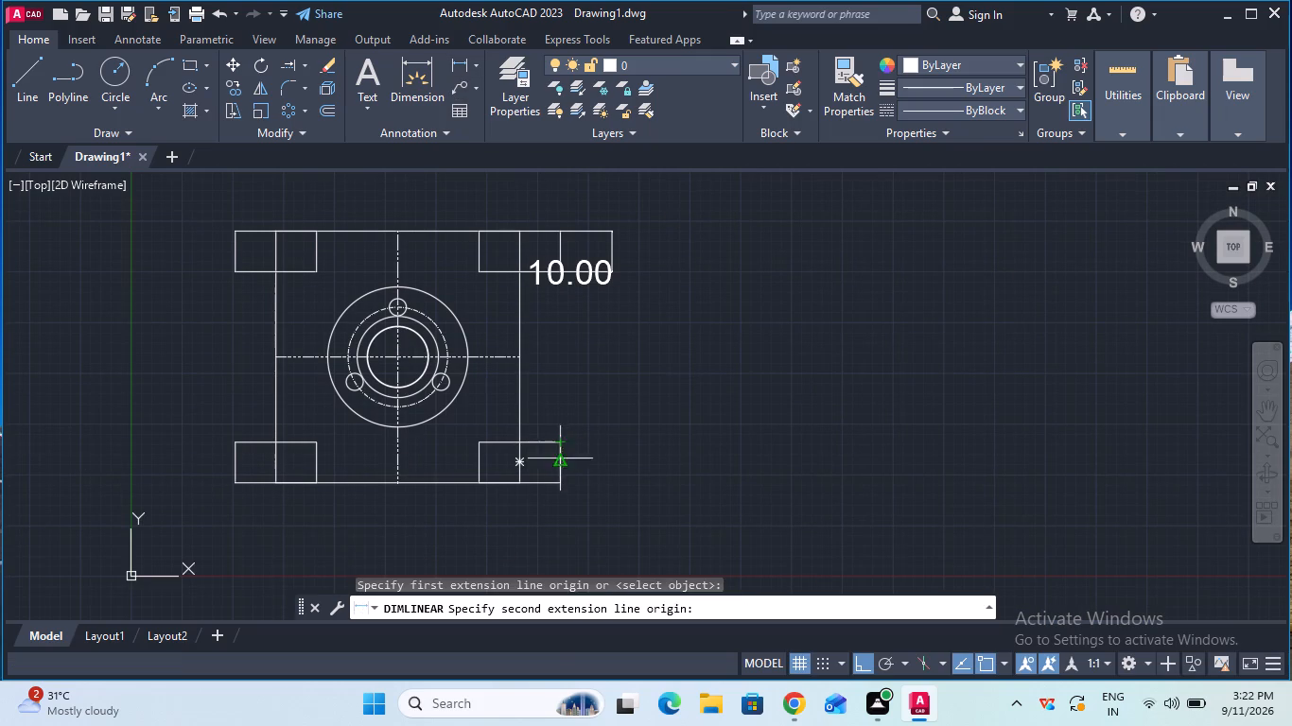
click(564, 480)
click(645, 478)
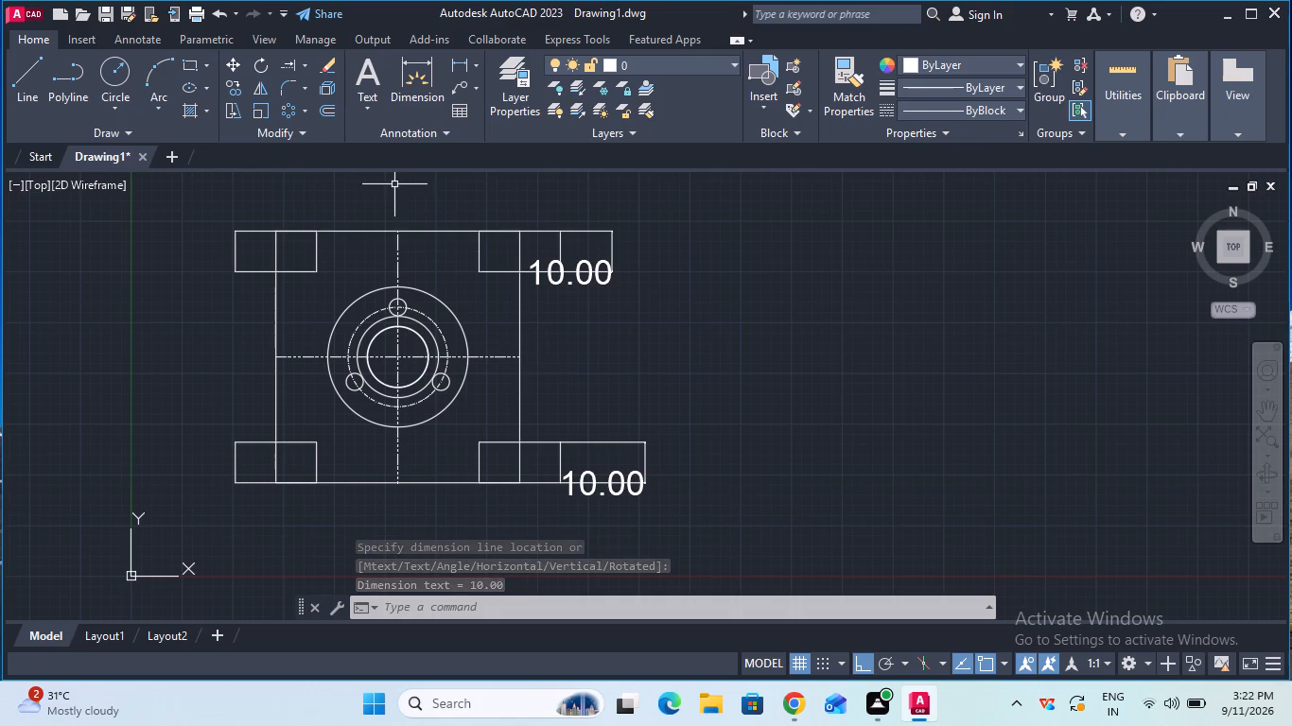
Add a diameter dimension to the outermost concentric circle of the second view.
click(475, 58)
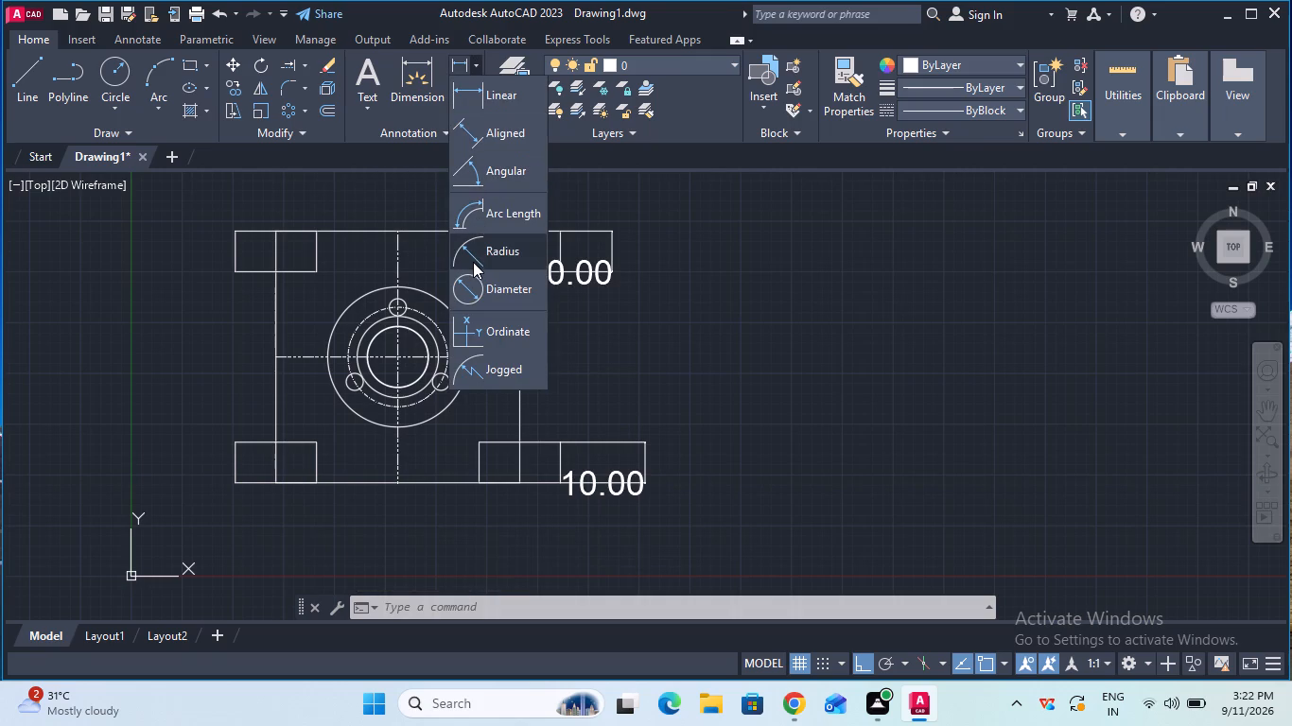
click(473, 275)
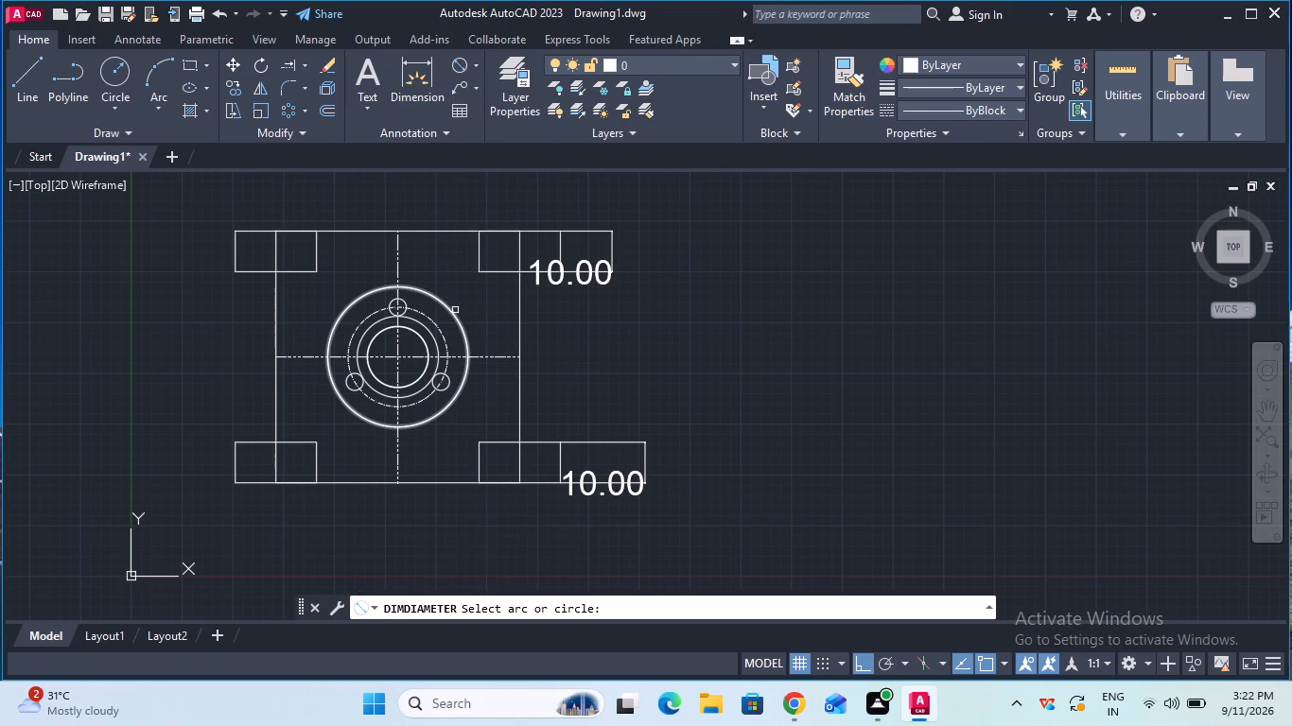
click(455, 310)
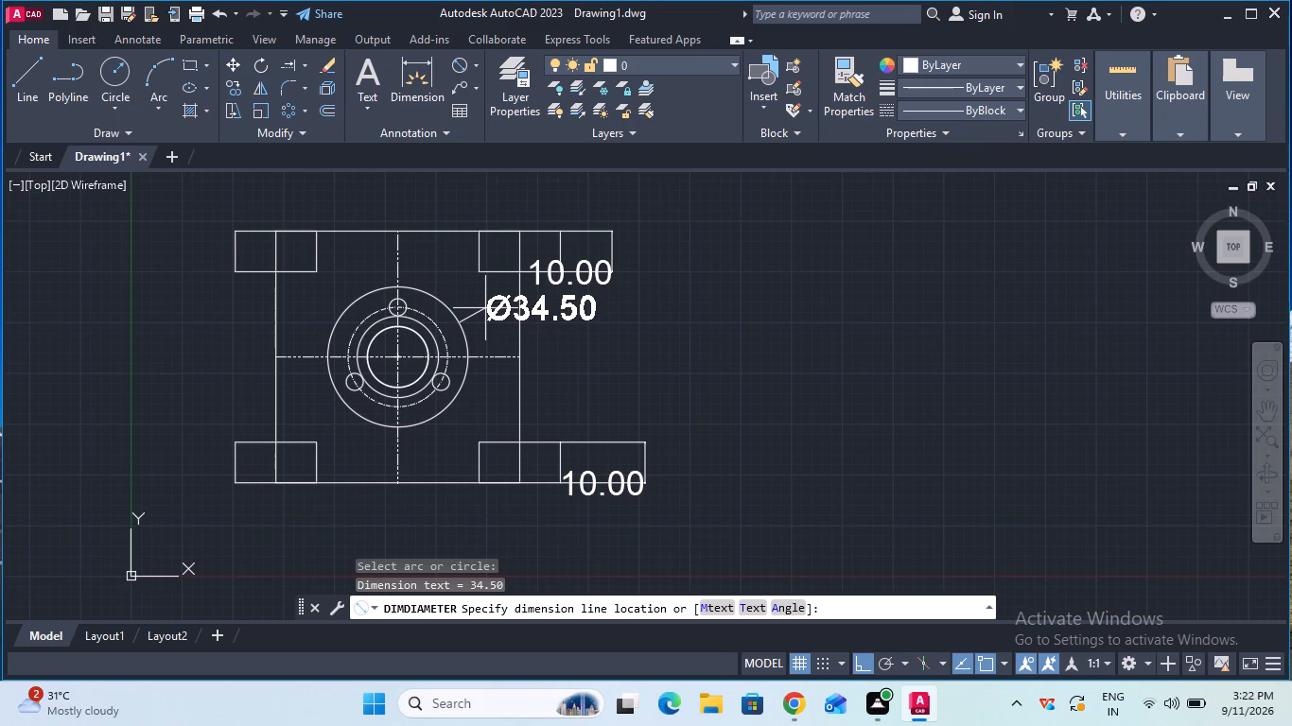
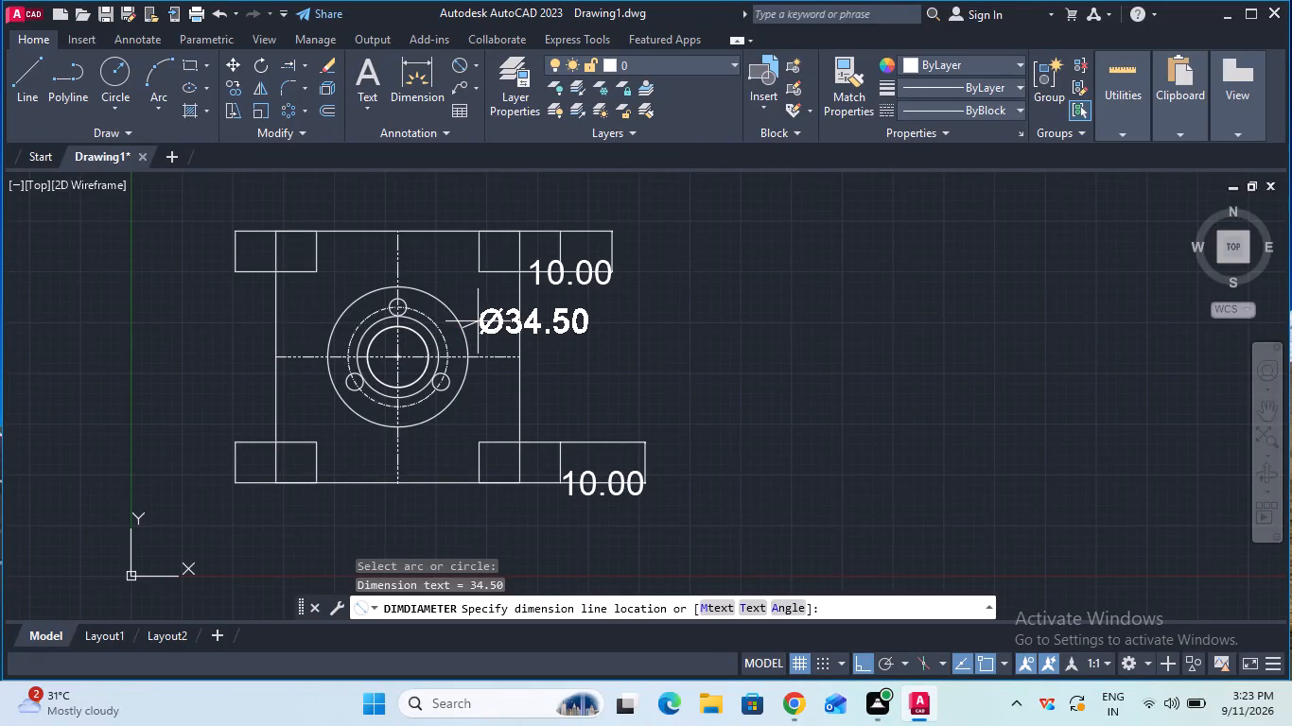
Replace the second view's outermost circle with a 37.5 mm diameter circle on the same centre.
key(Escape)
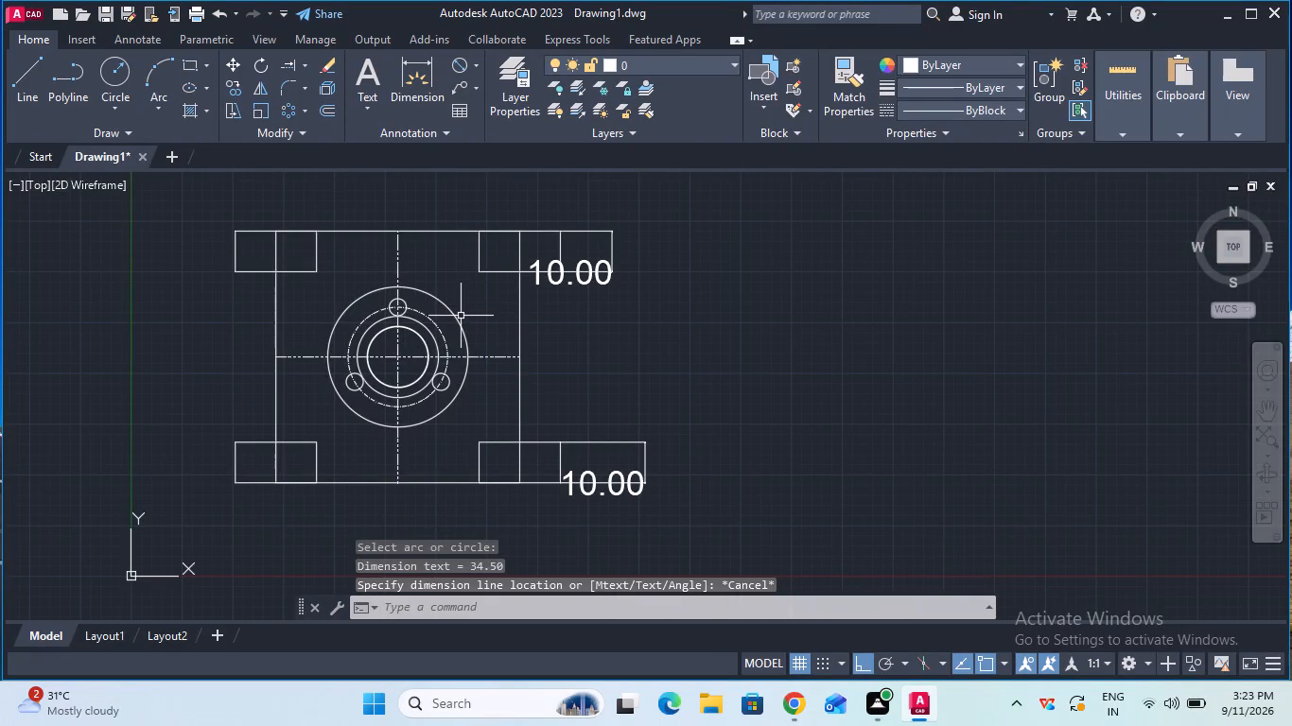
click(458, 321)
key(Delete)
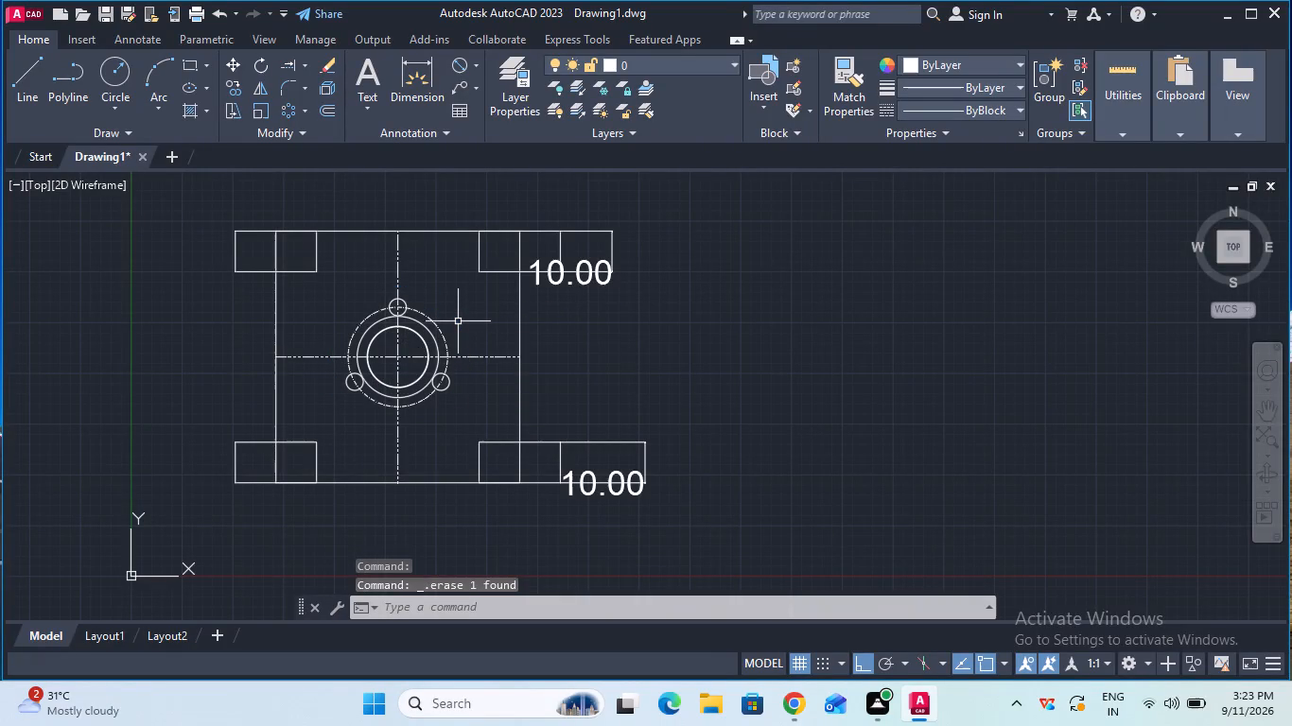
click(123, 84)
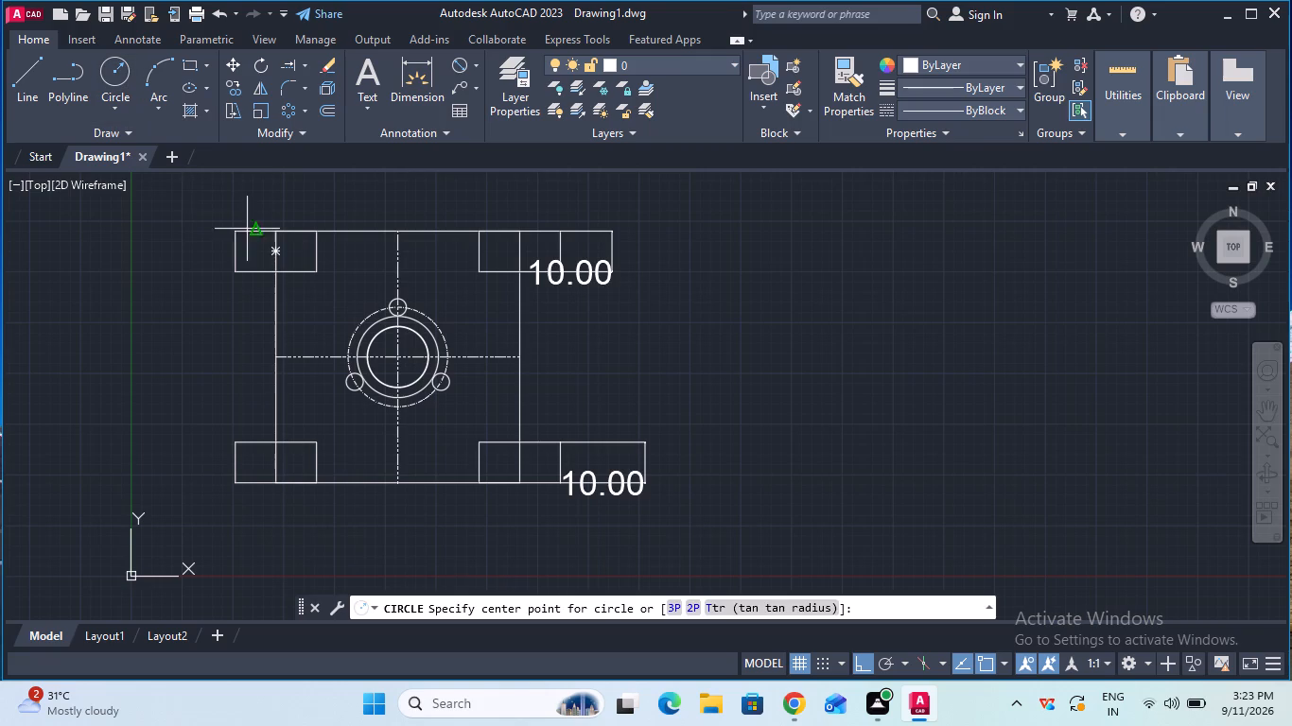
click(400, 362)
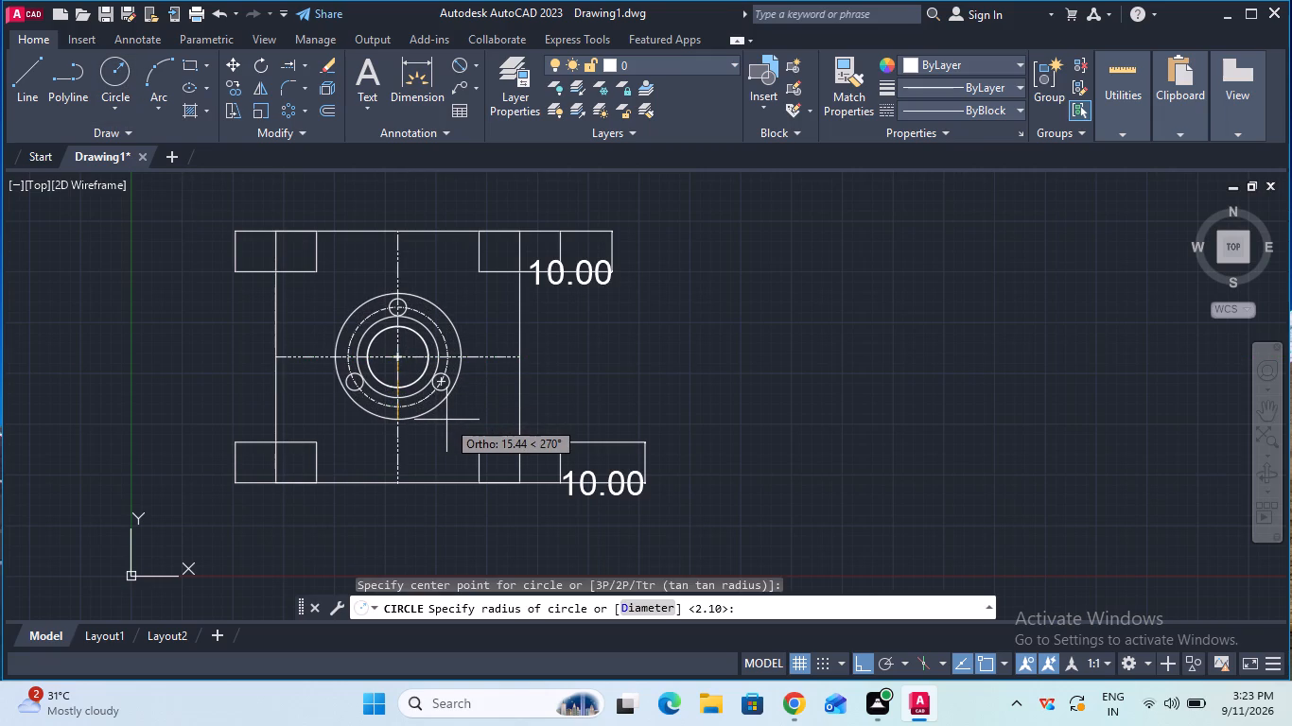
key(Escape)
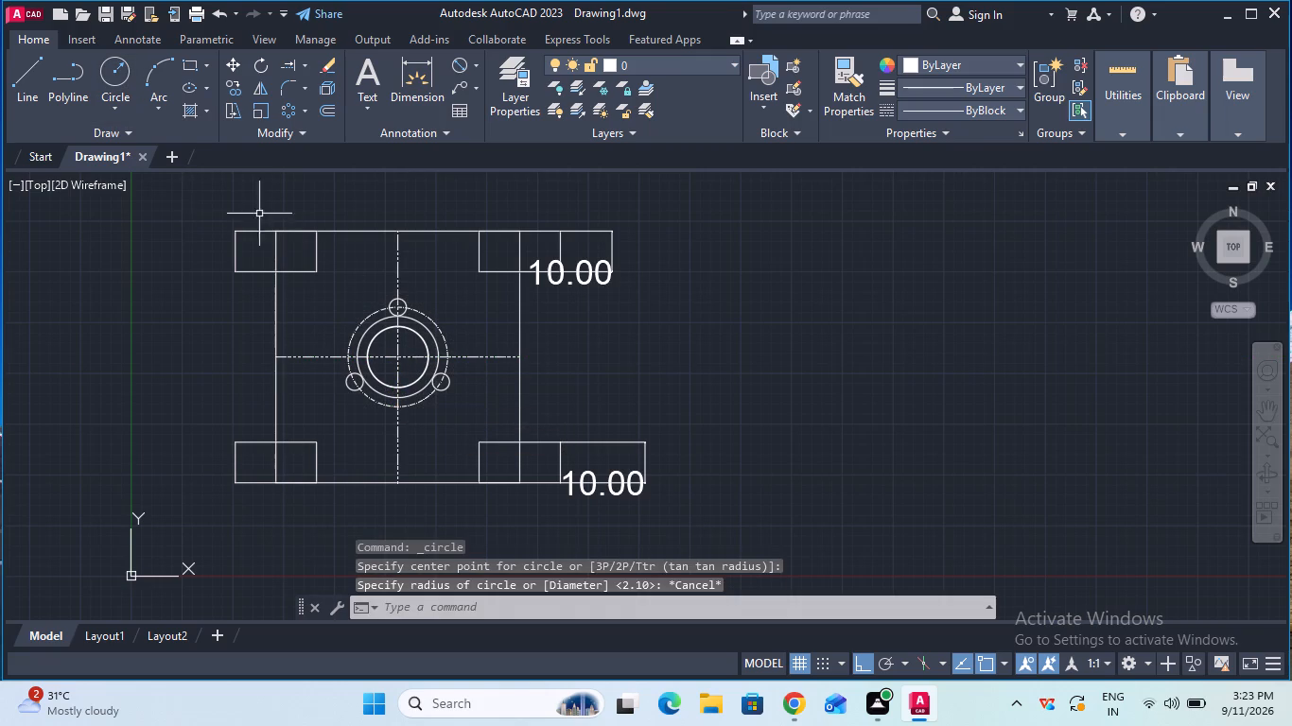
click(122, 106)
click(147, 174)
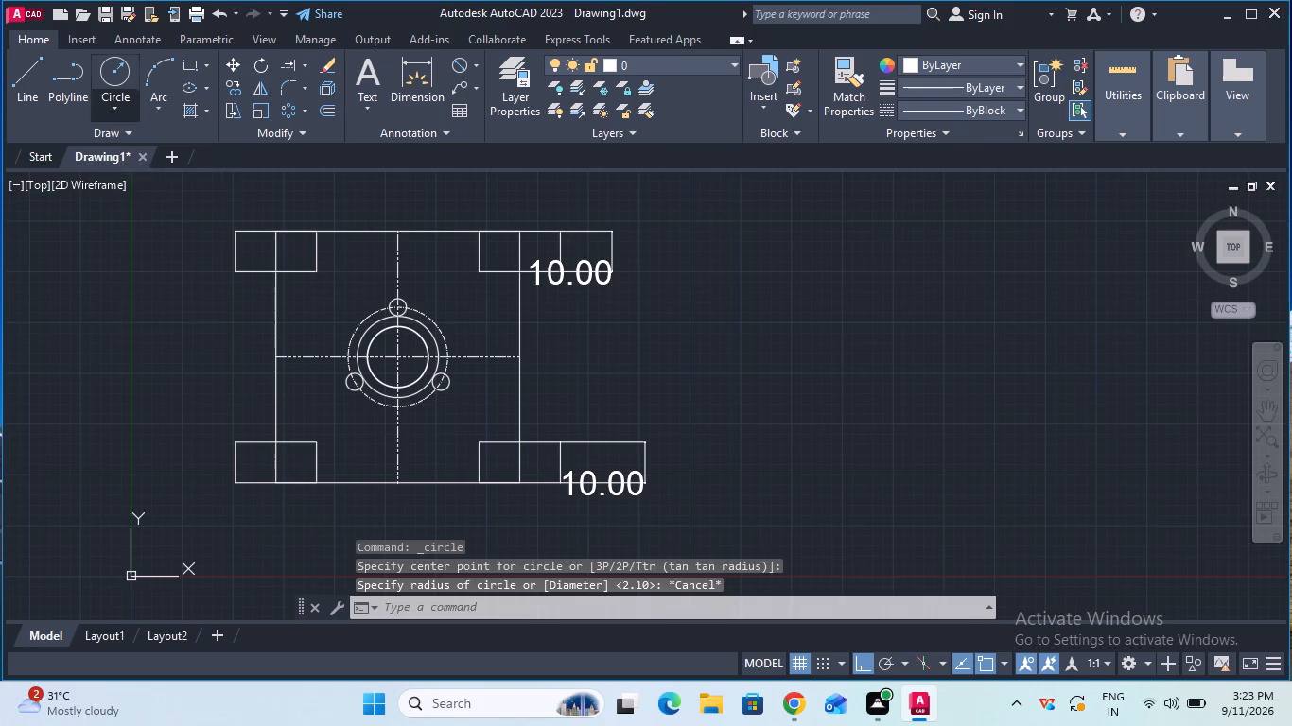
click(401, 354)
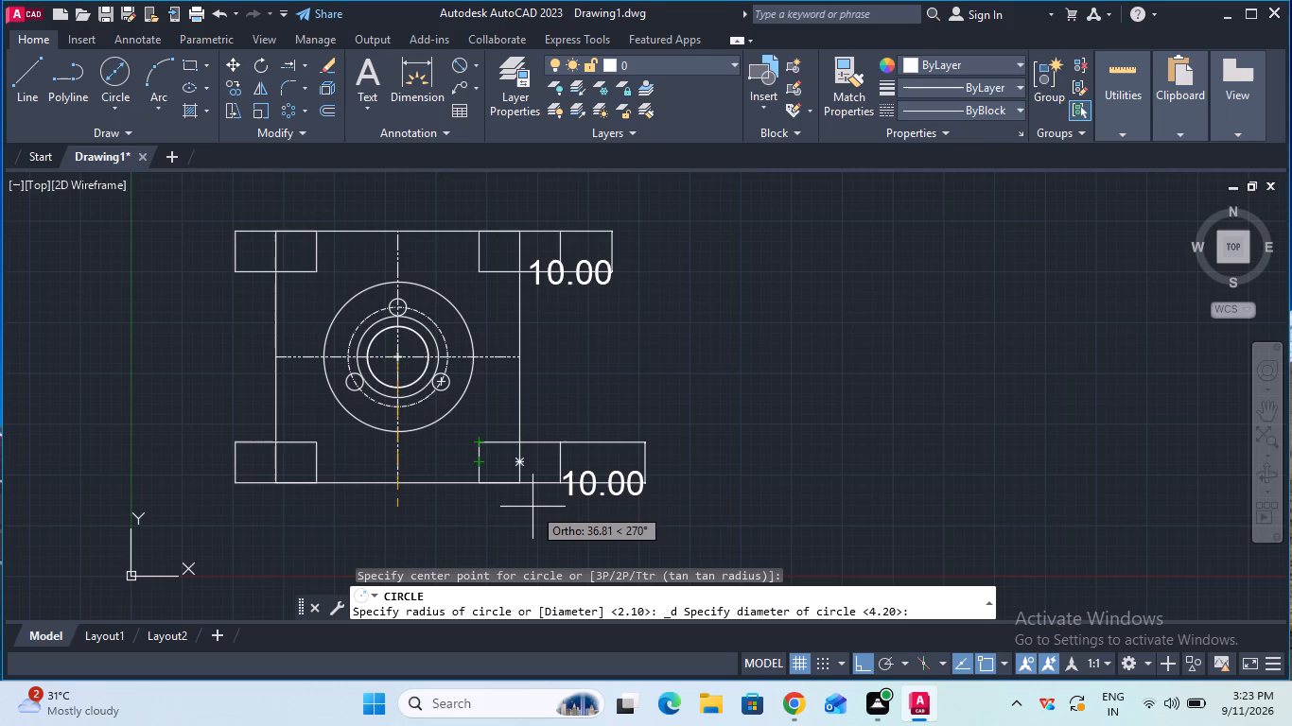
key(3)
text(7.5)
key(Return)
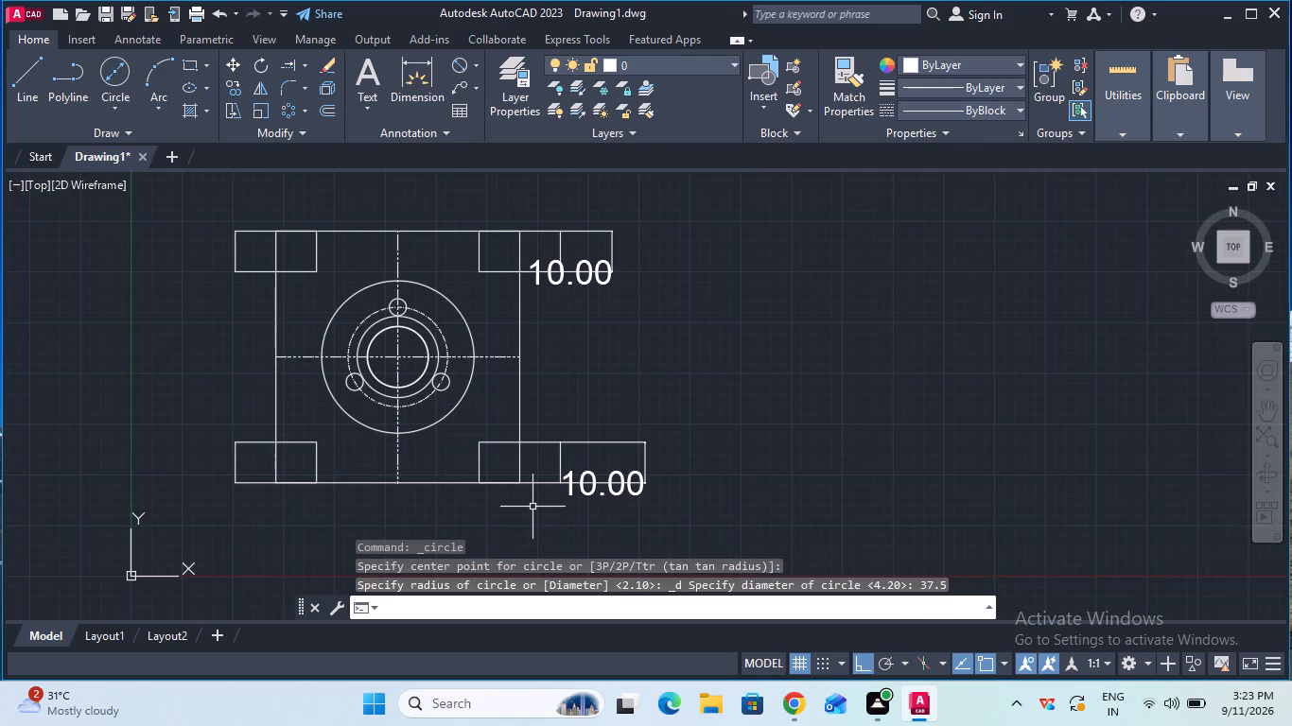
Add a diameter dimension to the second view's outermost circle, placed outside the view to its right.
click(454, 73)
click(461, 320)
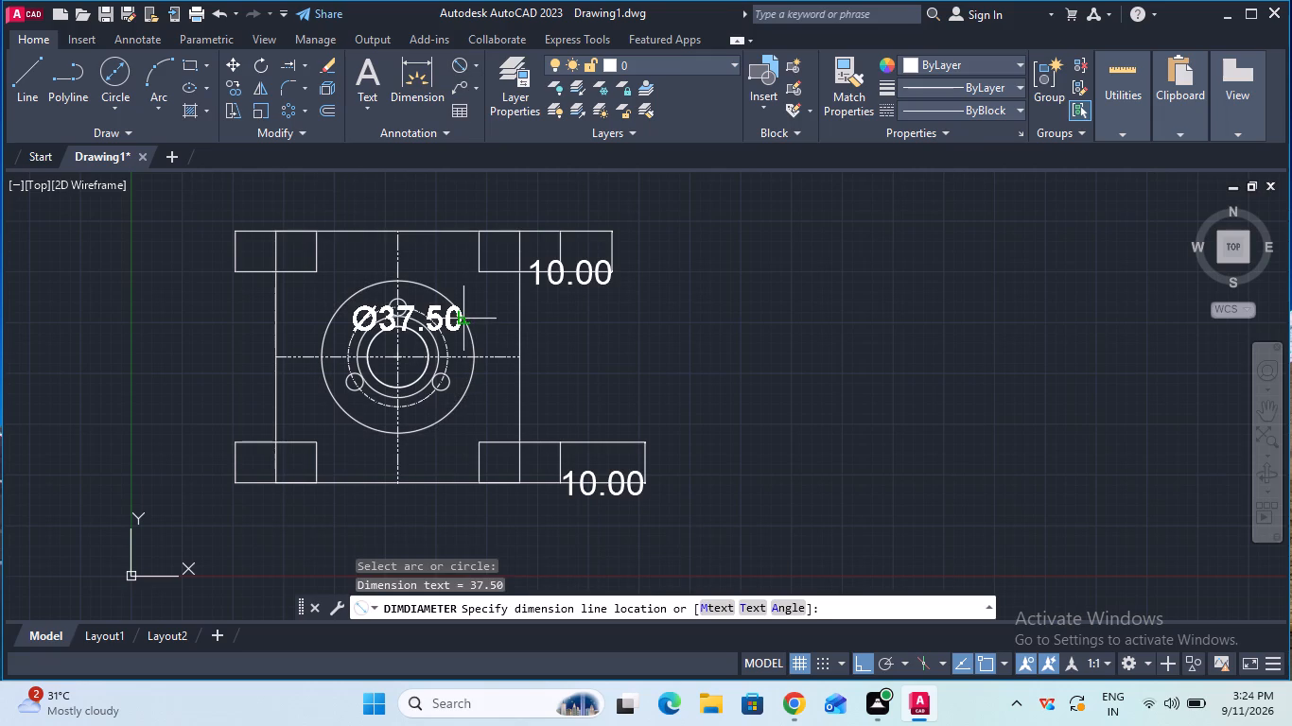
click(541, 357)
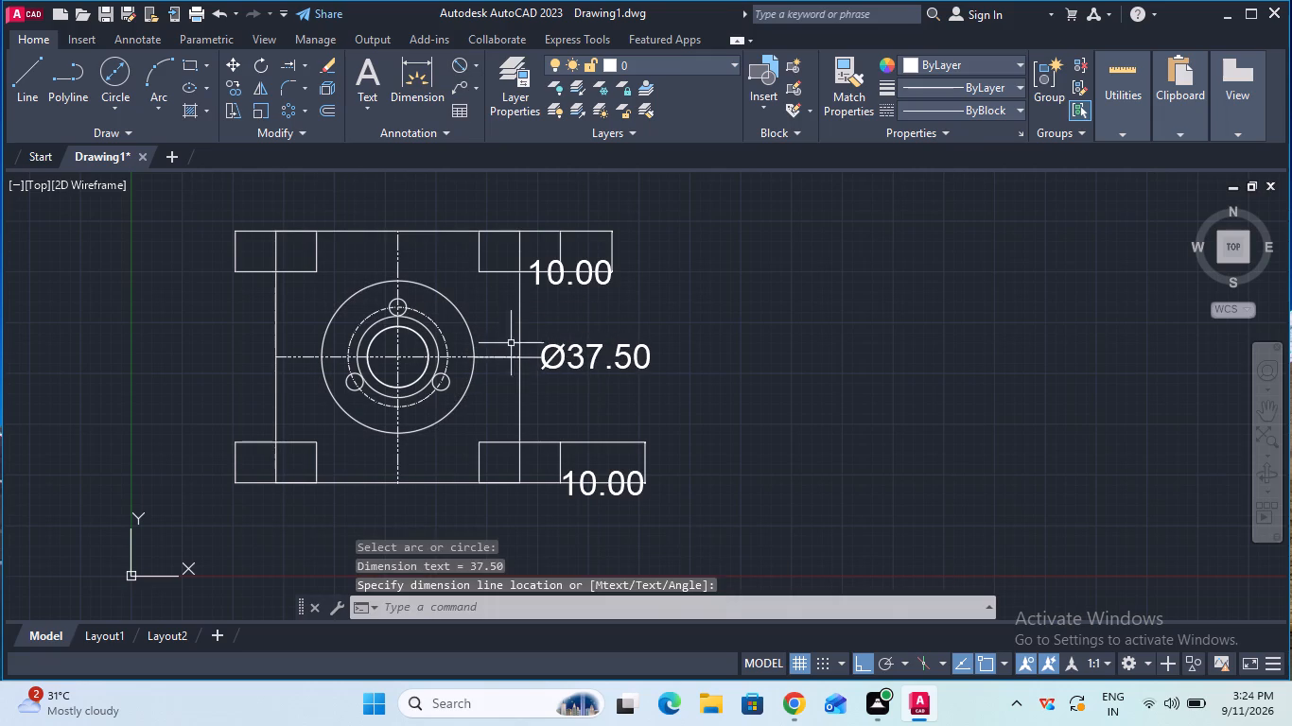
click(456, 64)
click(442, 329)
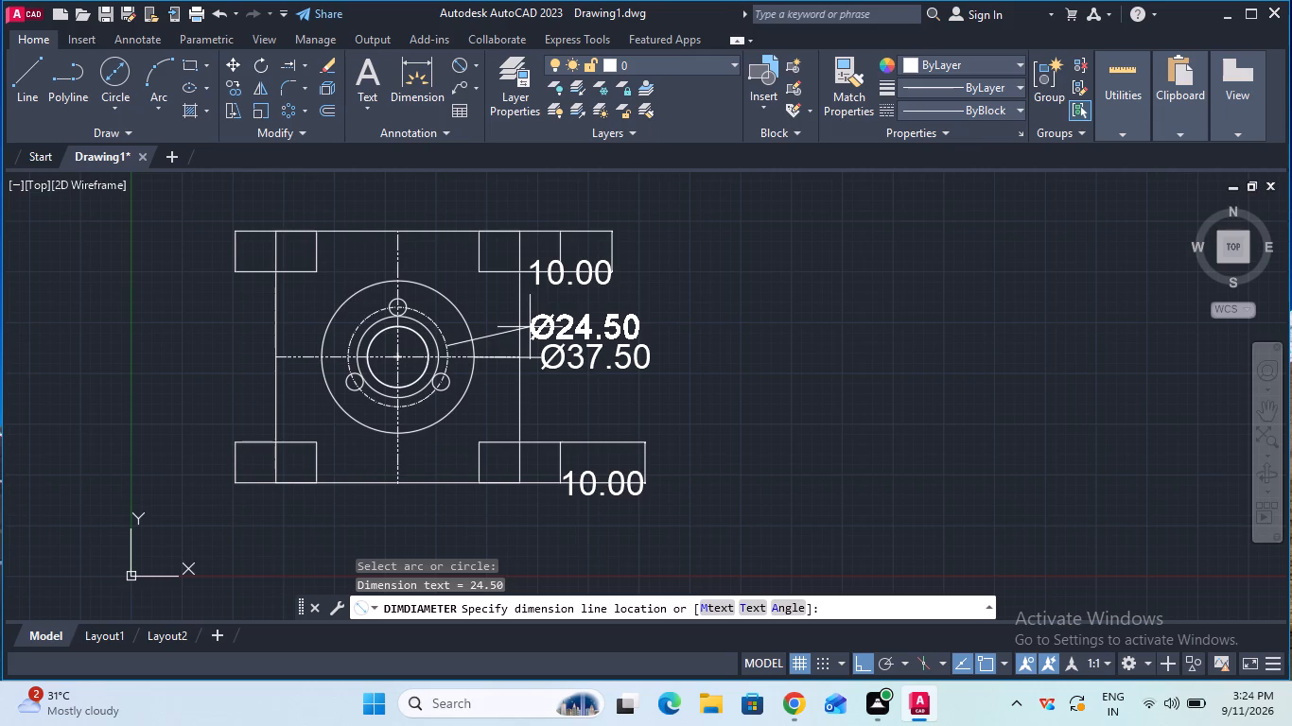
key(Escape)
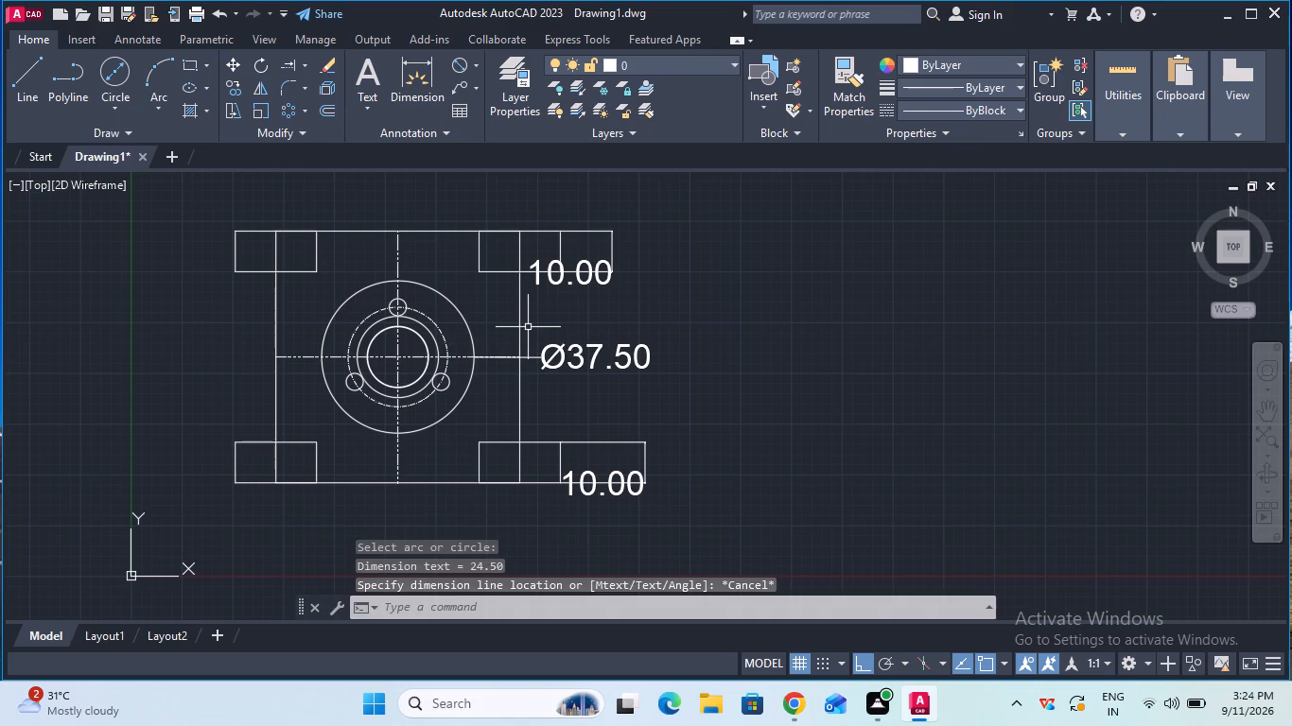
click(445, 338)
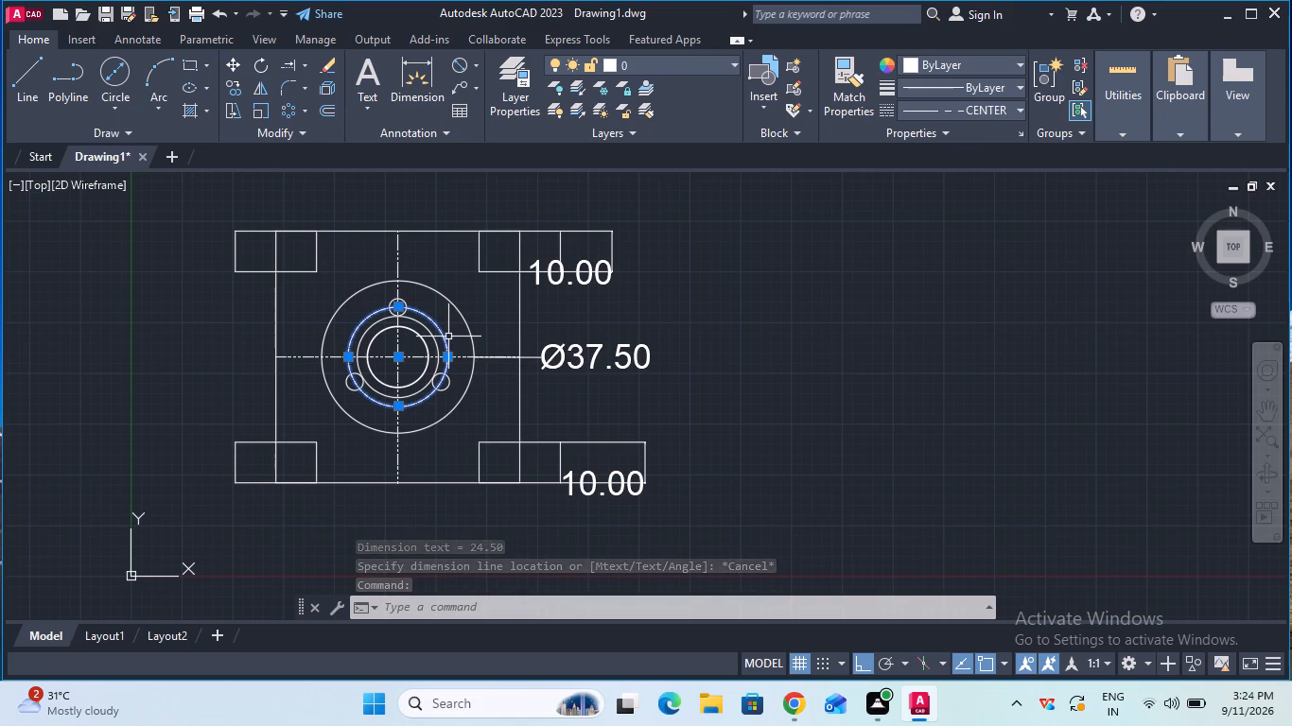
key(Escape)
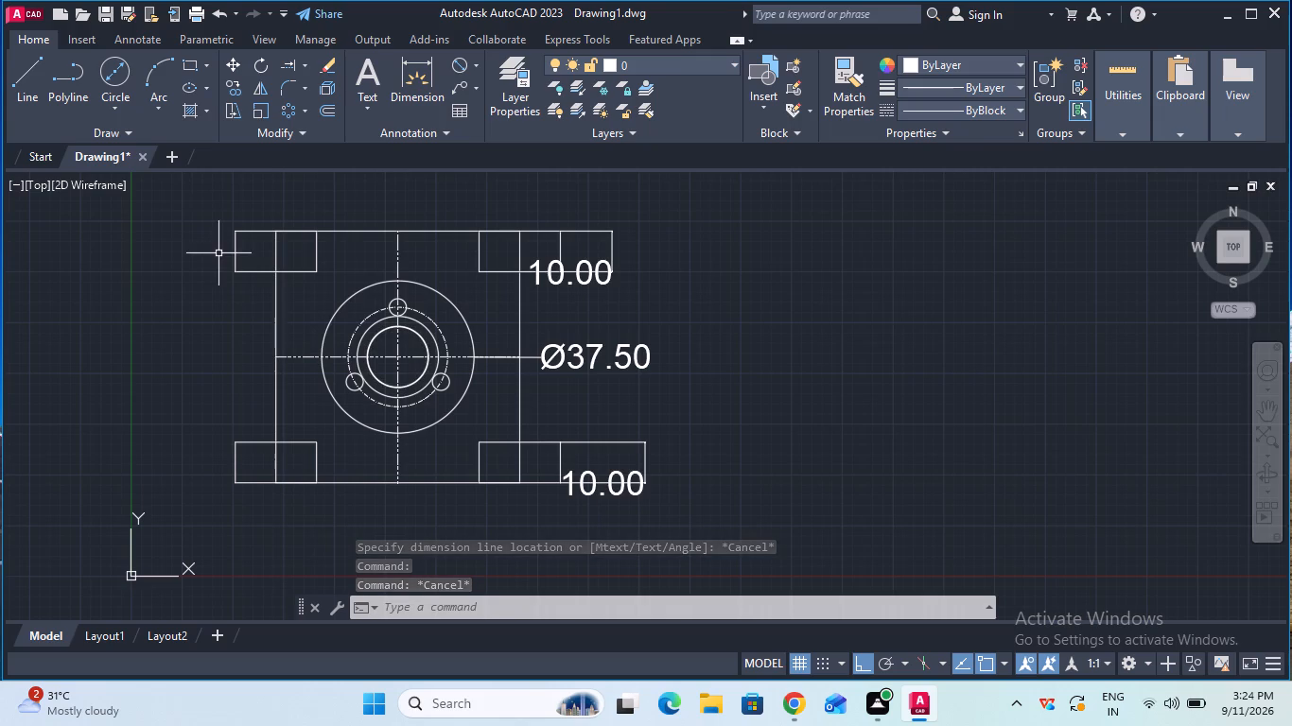
Erase the entire second view, including its circles, corner outlines, centre lines and dimensions.
click(171, 187)
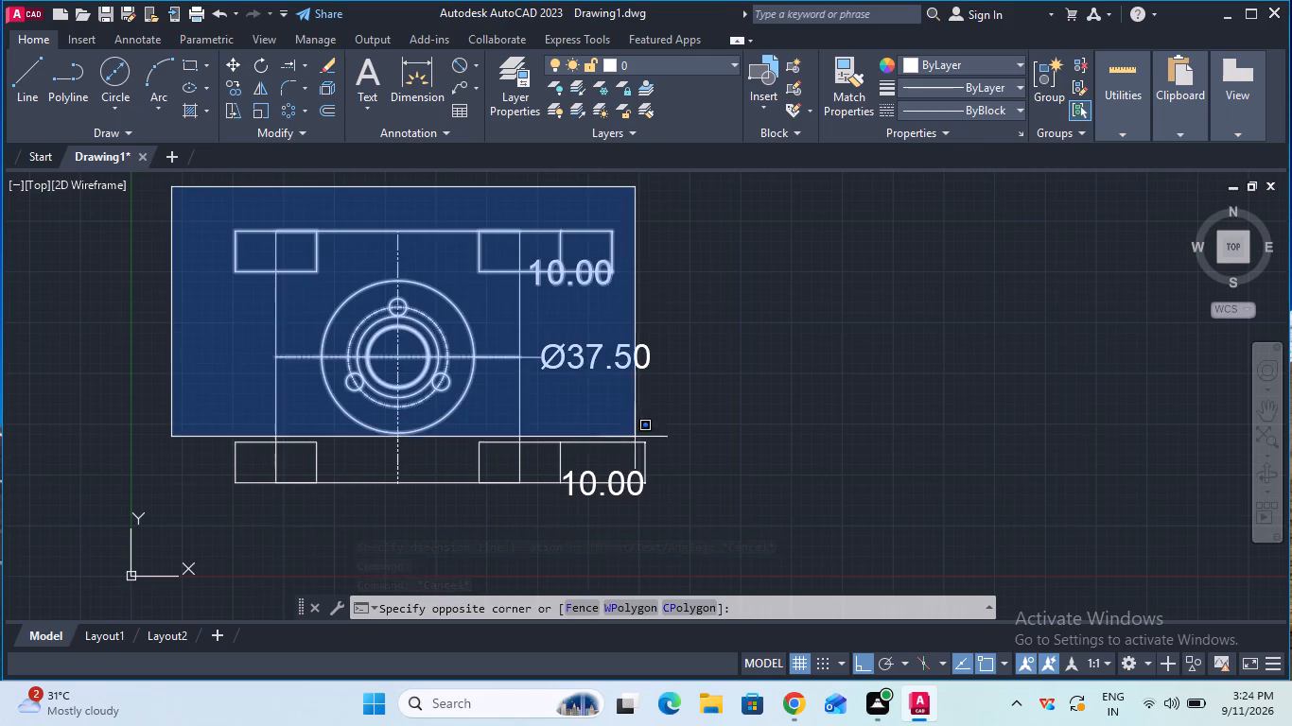
click(742, 567)
key(Return)
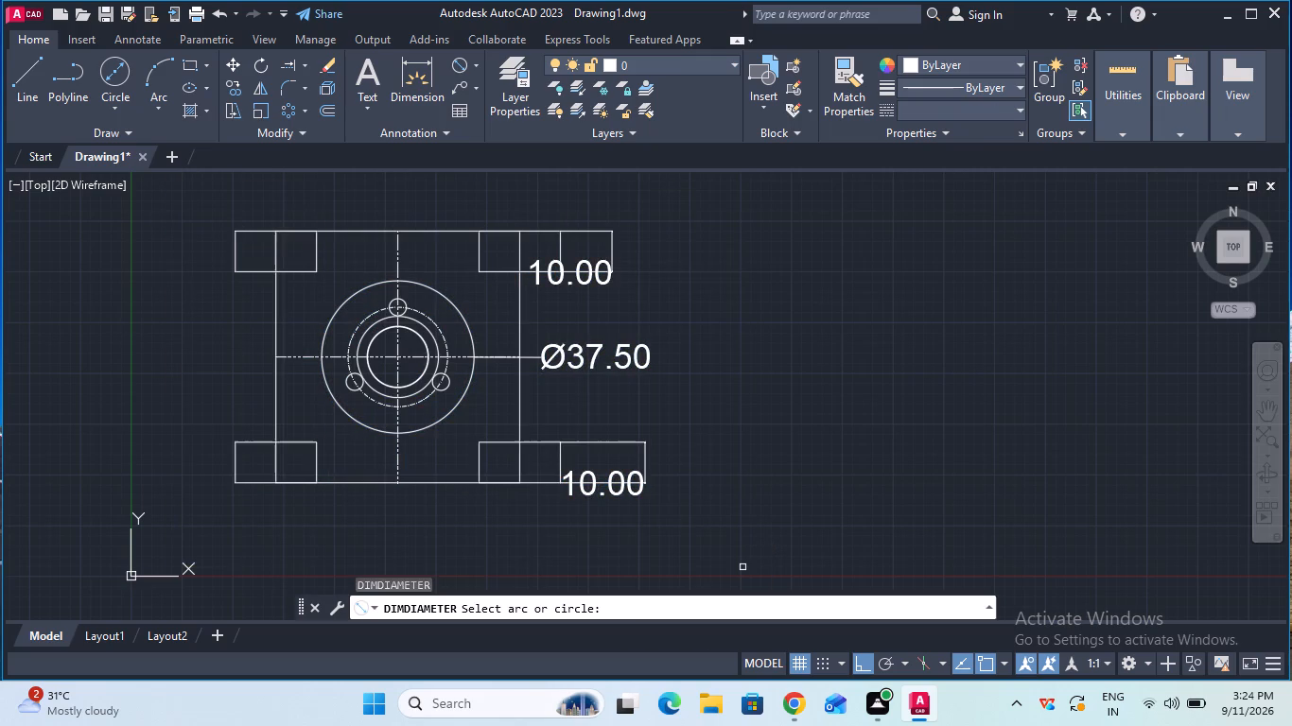
key(Escape)
click(201, 208)
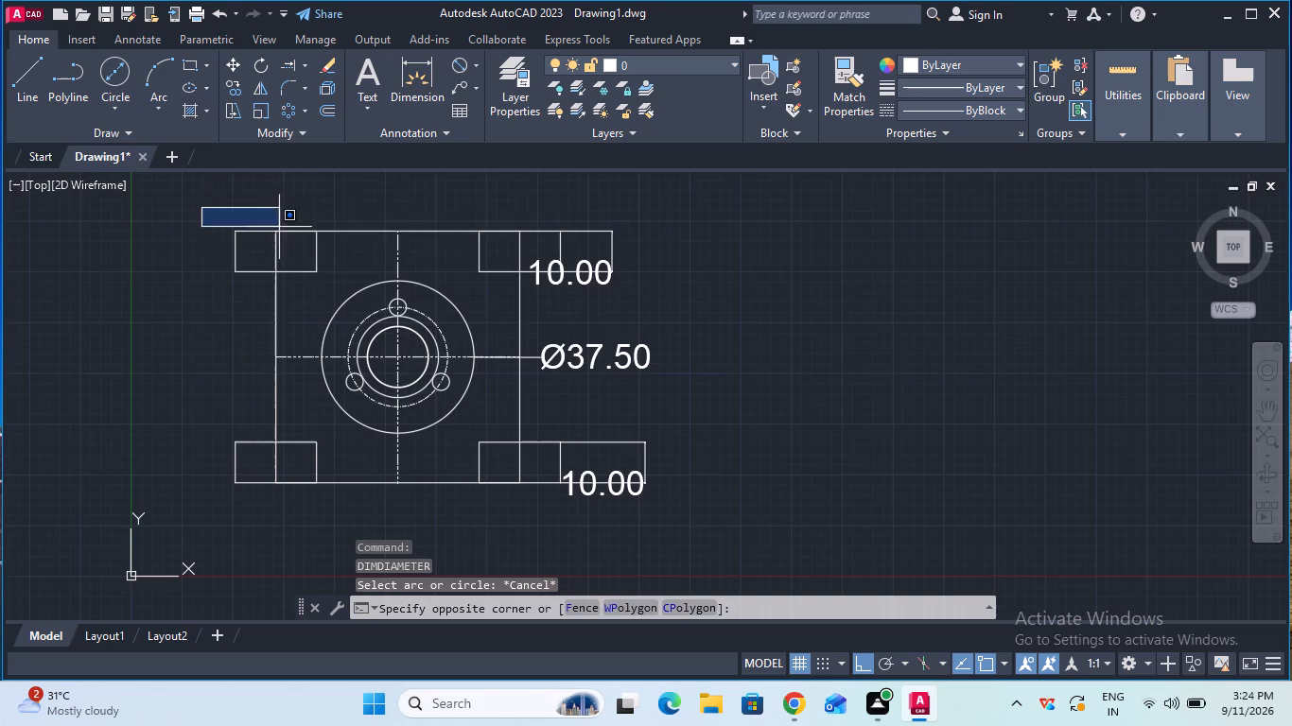
click(724, 542)
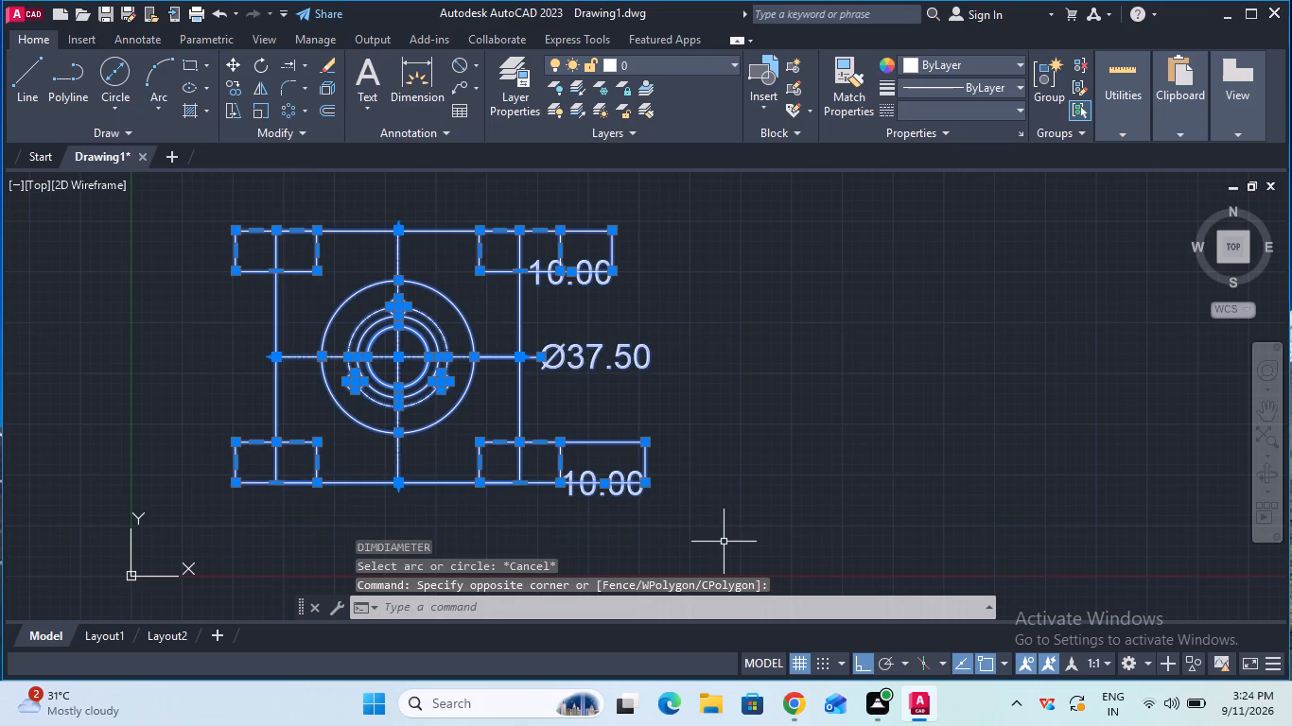
key(Delete)
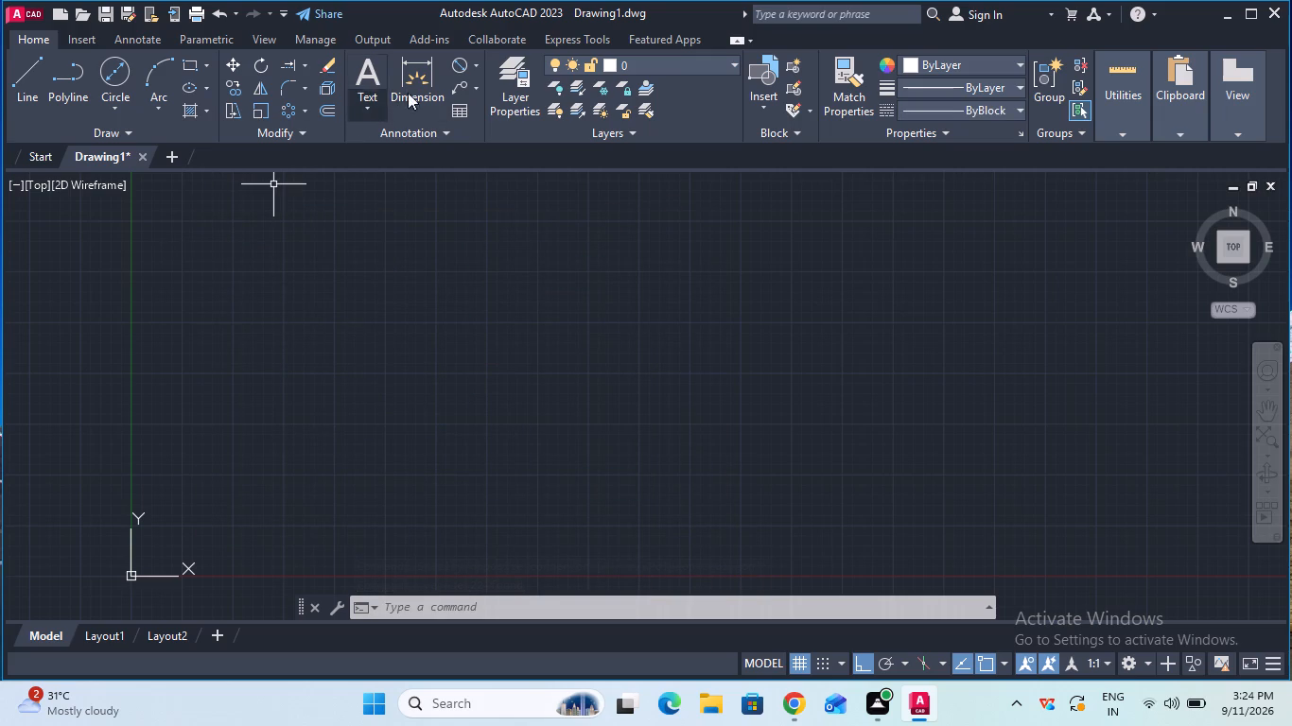
Draw a rectangle 60 mm long and 62 mm wide below the dimensioned first view, using the Dimensions option.
click(190, 66)
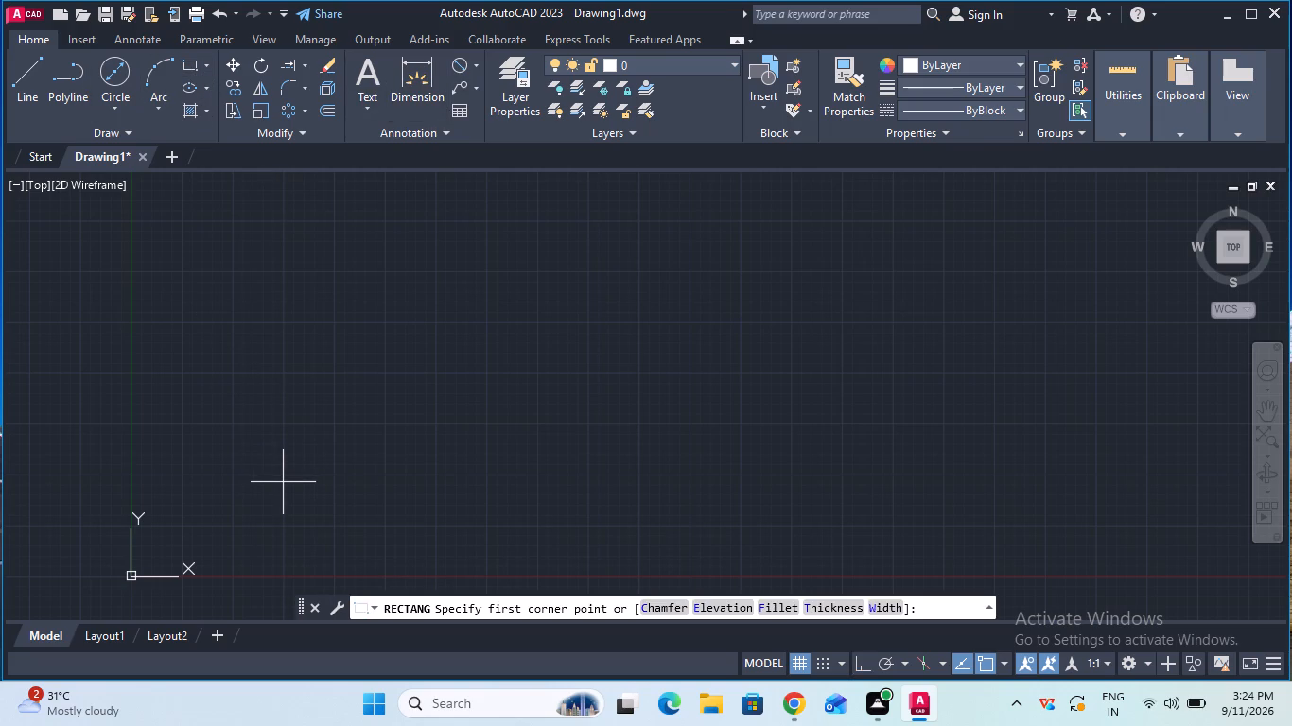
click(283, 482)
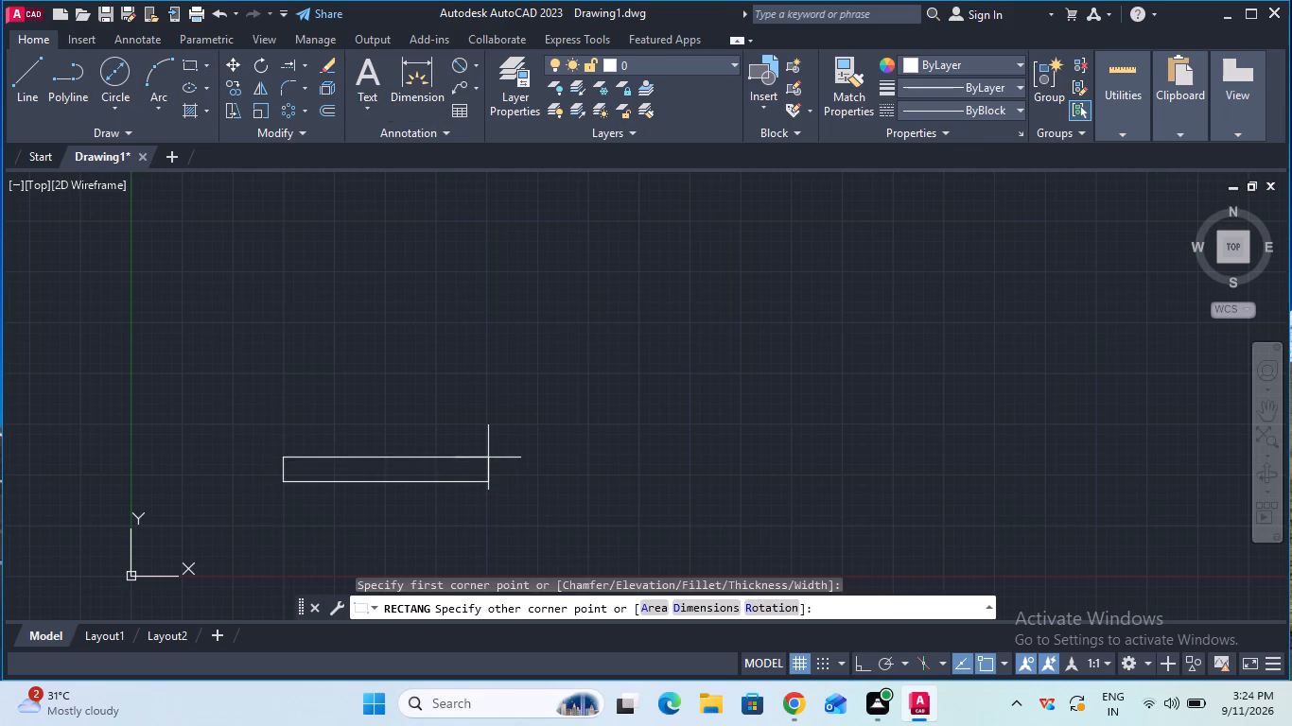
click(681, 606)
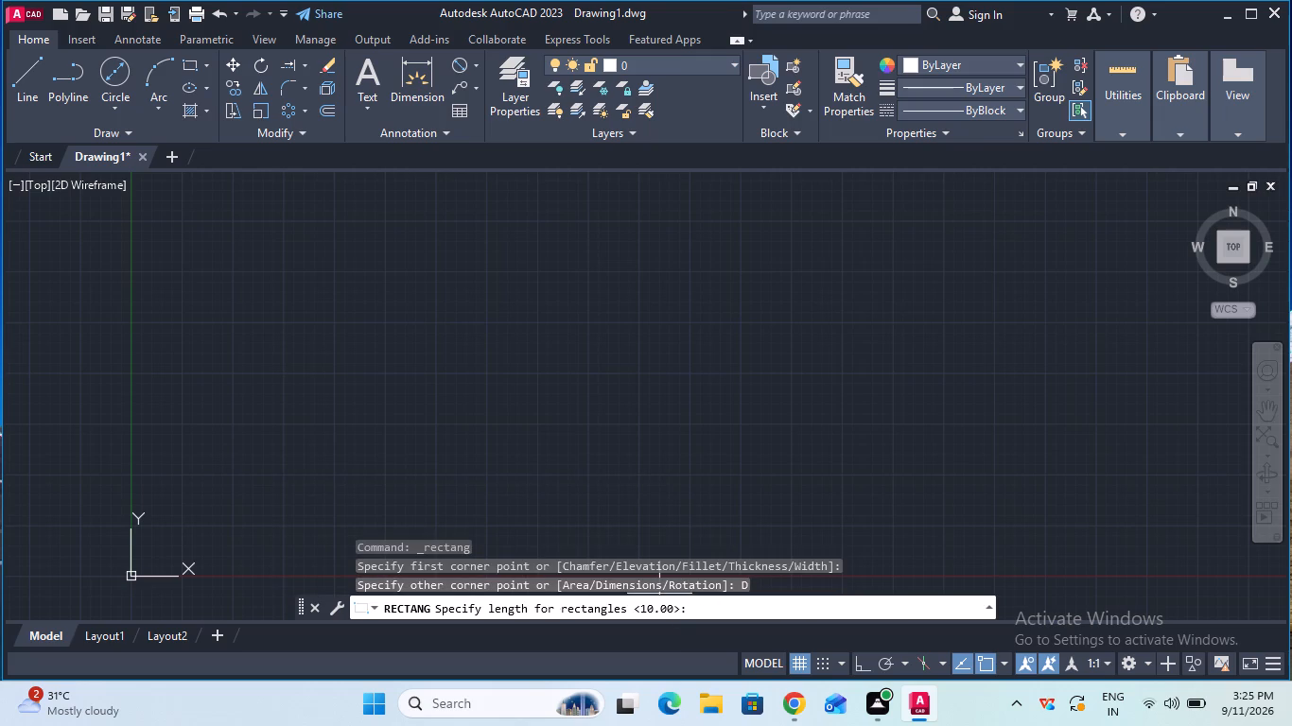
click(693, 602)
text(60)
key(Return)
text(62)
key(Return)
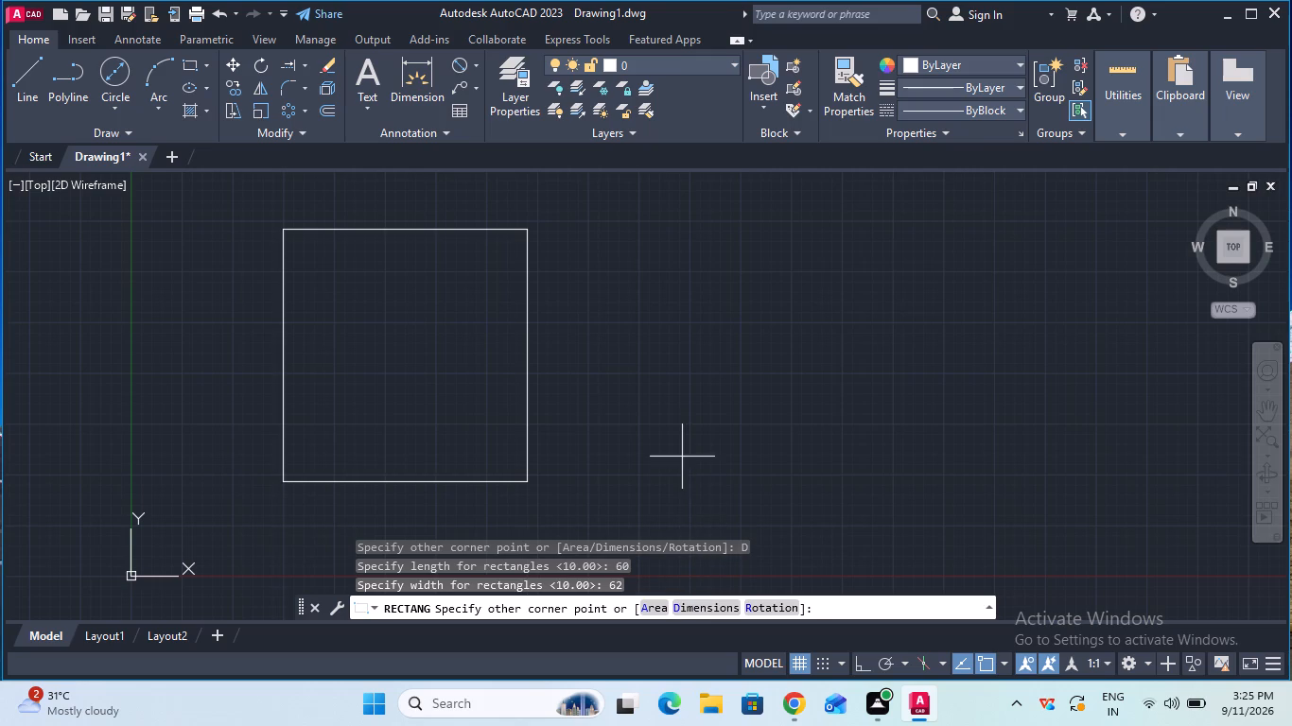
click(669, 429)
Set the current linetype to CENTER and add a vertical centerline between the rectangle's left and right edges.
ctrl+scroll(669, 429, down, 3)
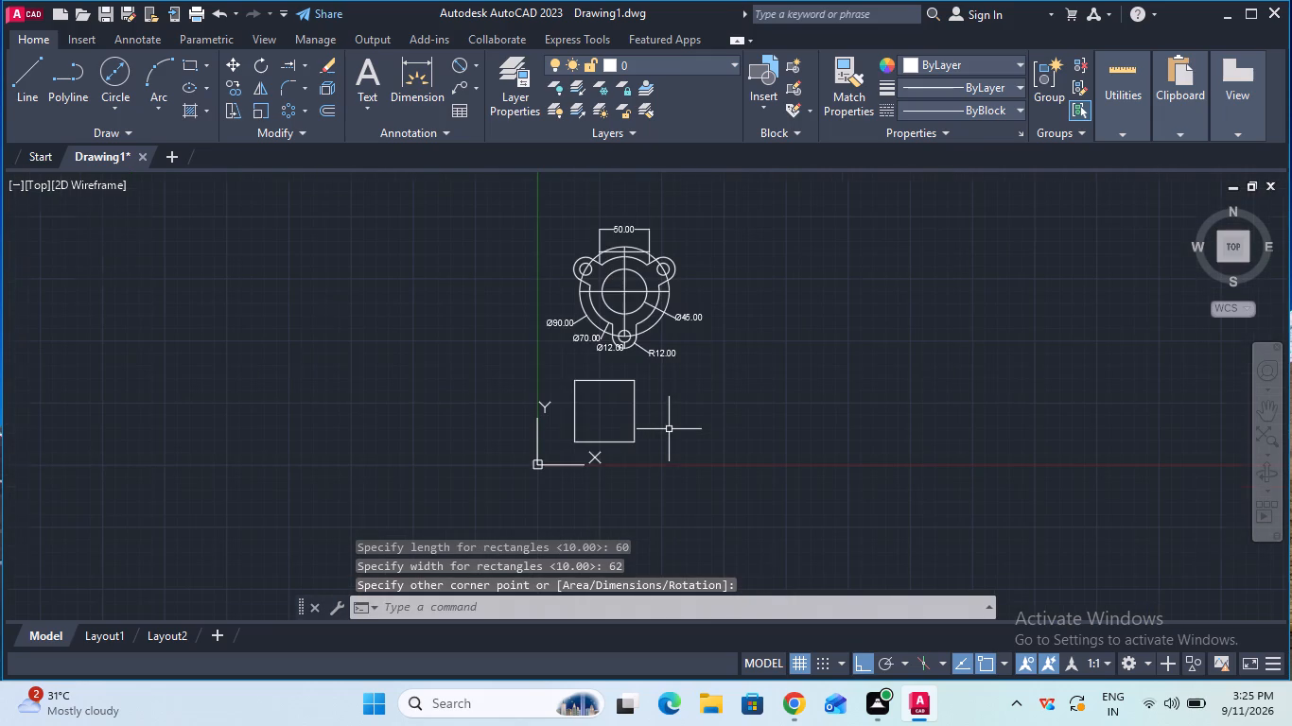
ctrl+scroll(669, 429, up, 1)
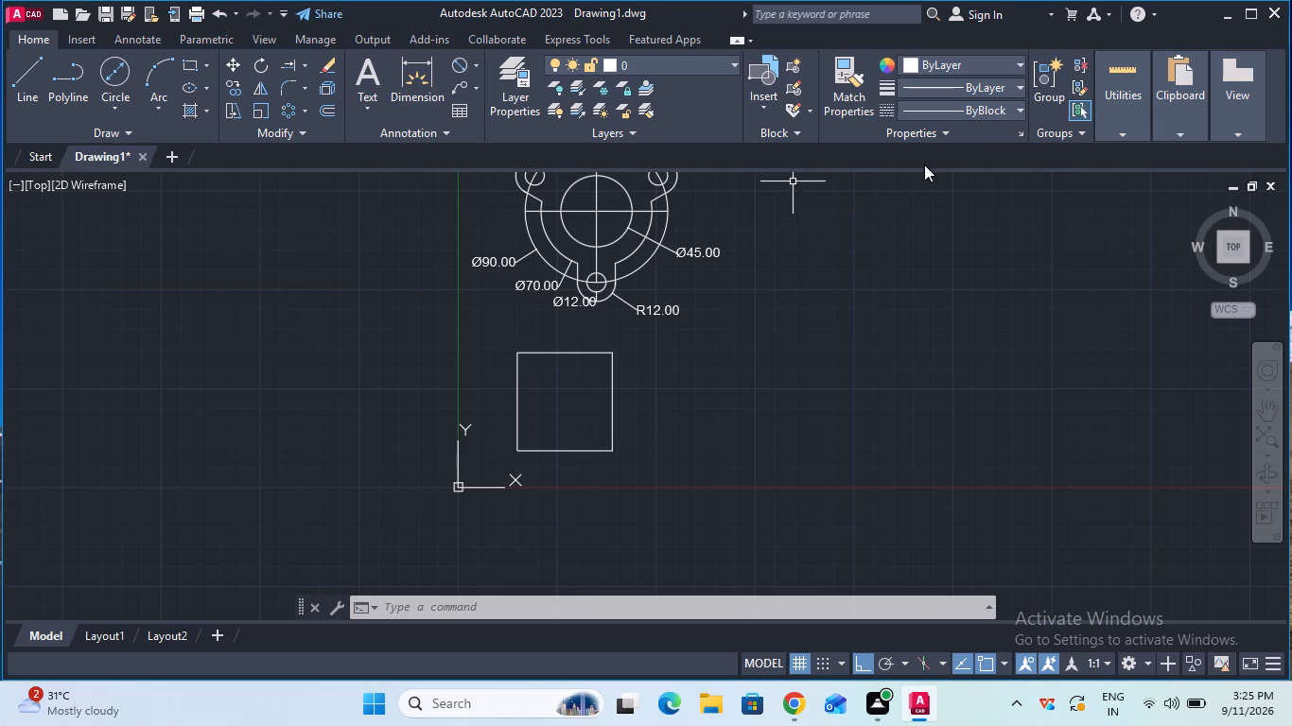
click(1007, 110)
double_click(984, 181)
text(cl)
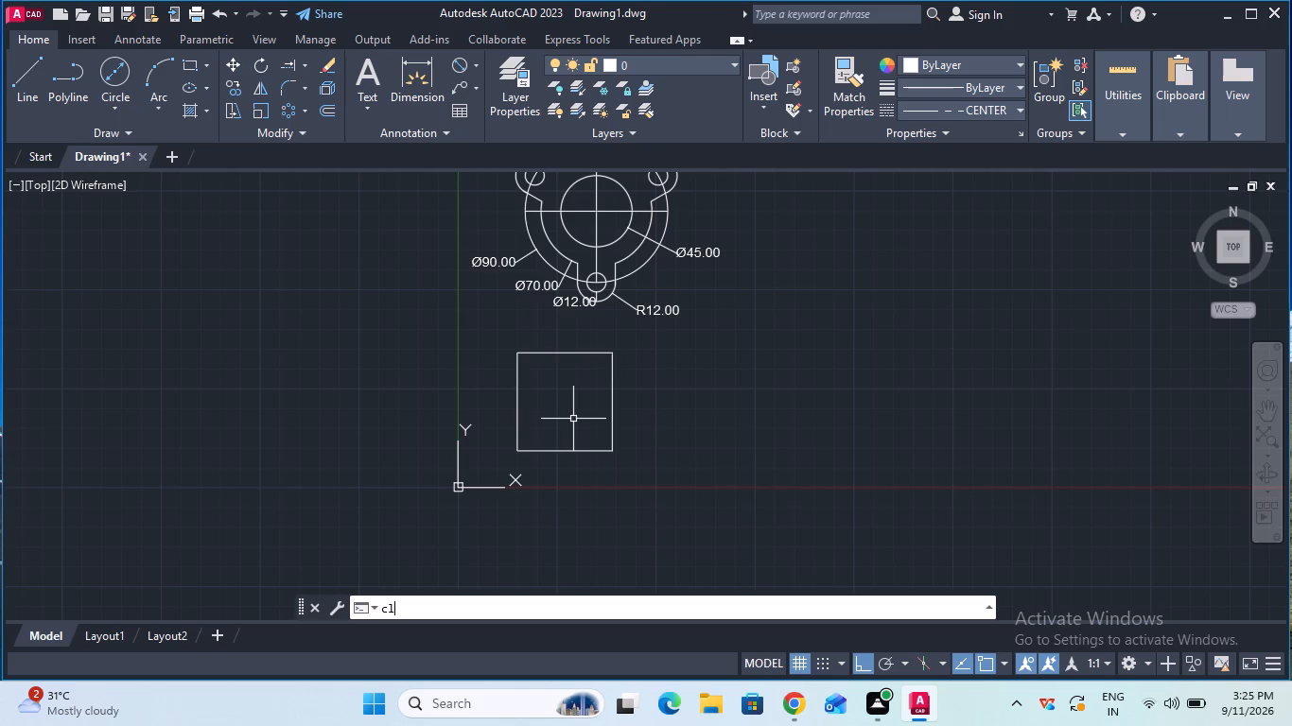
key(Return)
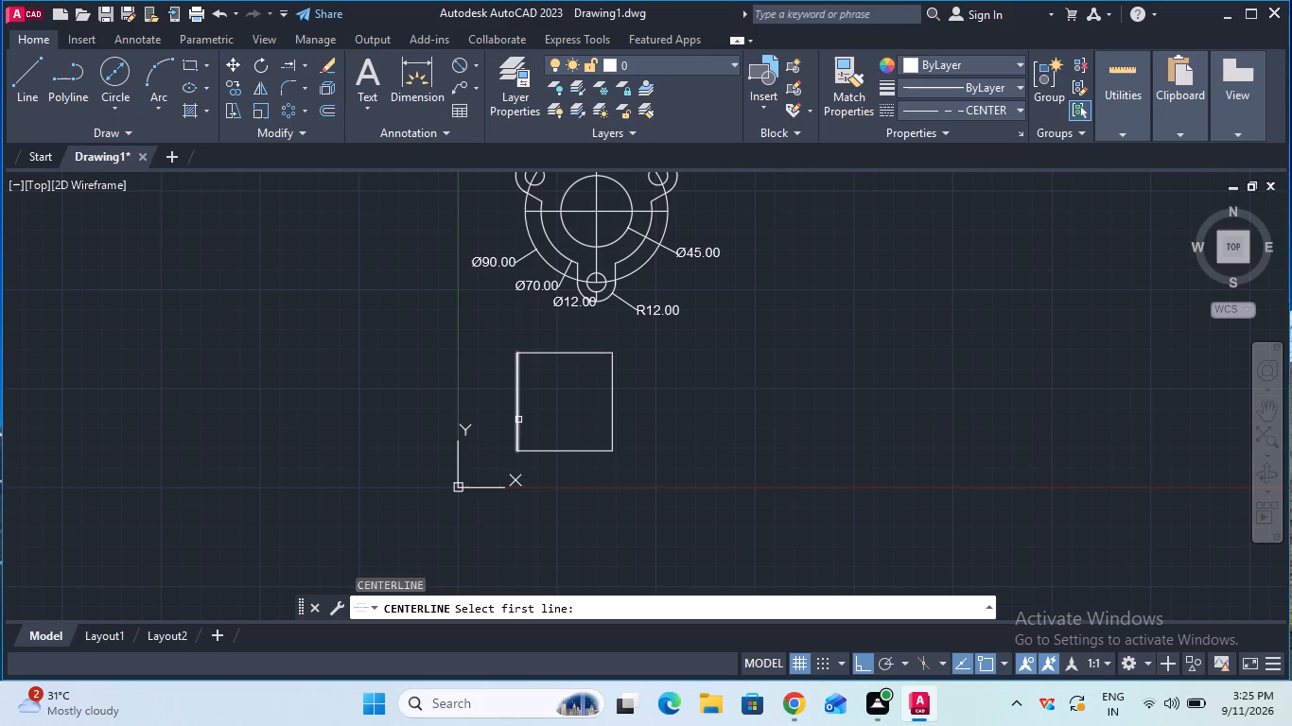
click(517, 419)
click(613, 401)
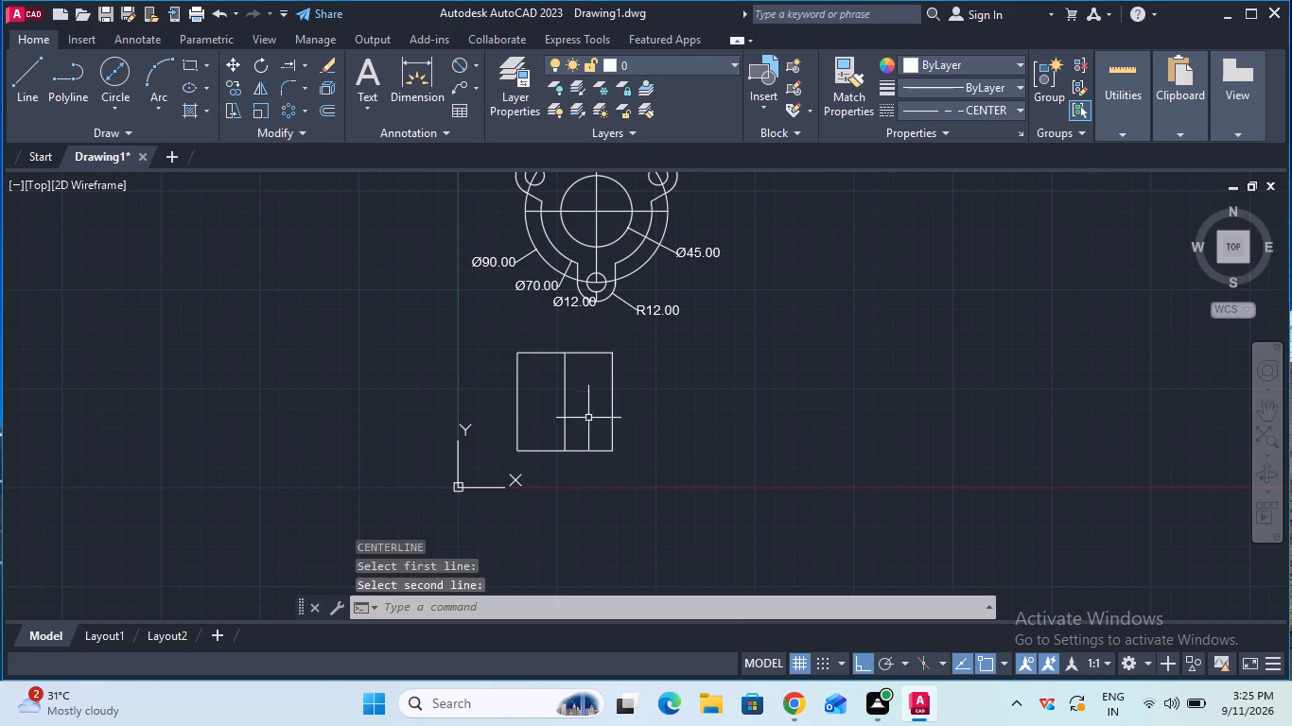
Add a horizontal centerline between the rectangle's bottom and top edges.
text(cl)
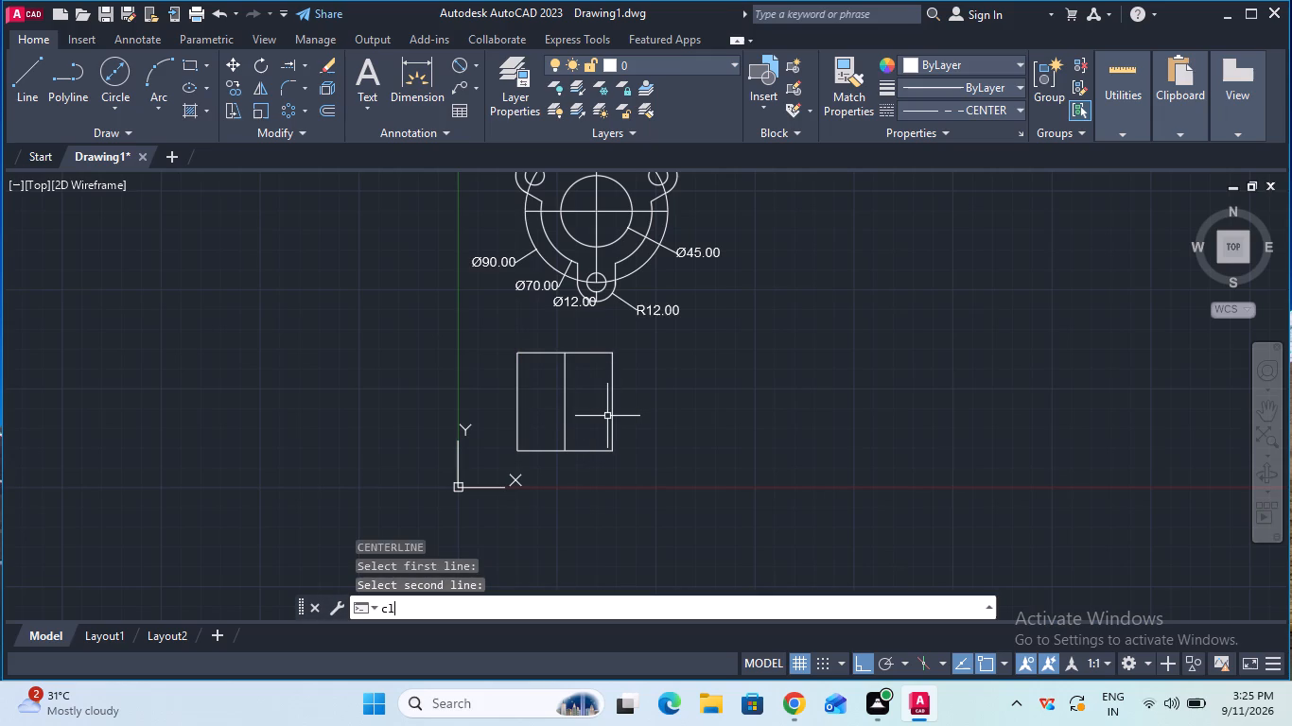
key(Return)
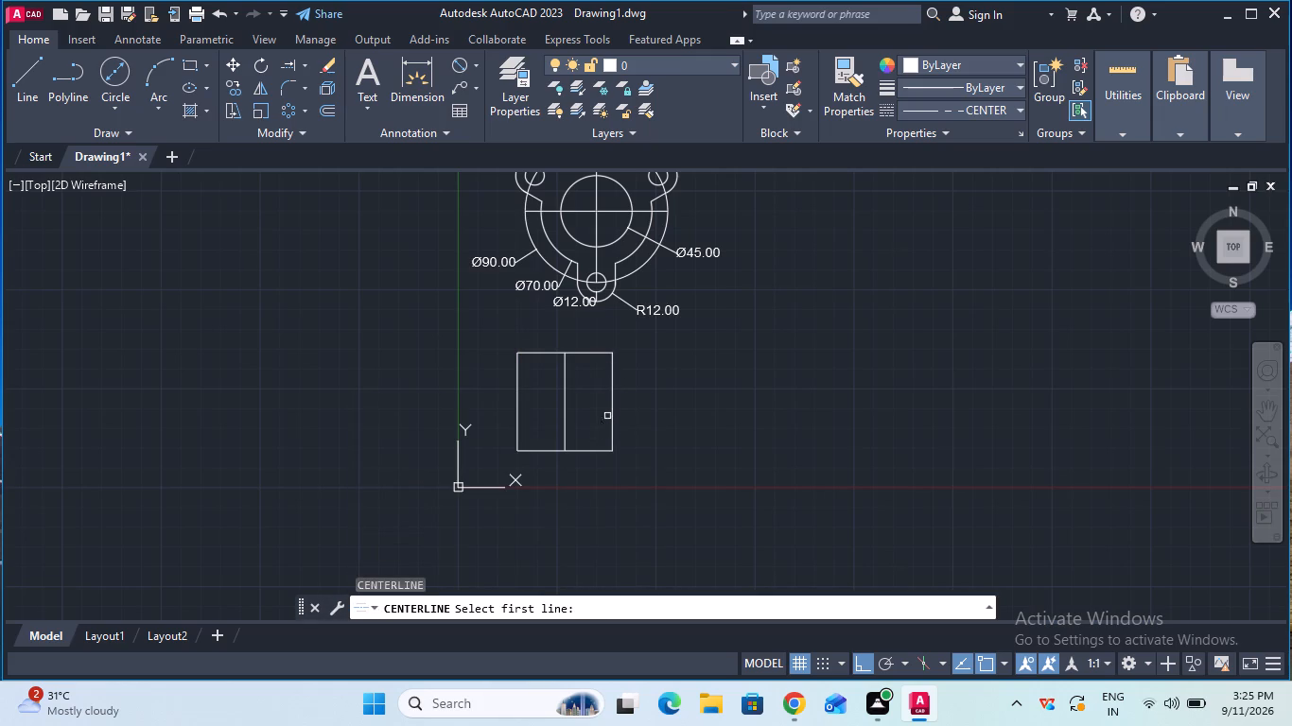
click(581, 451)
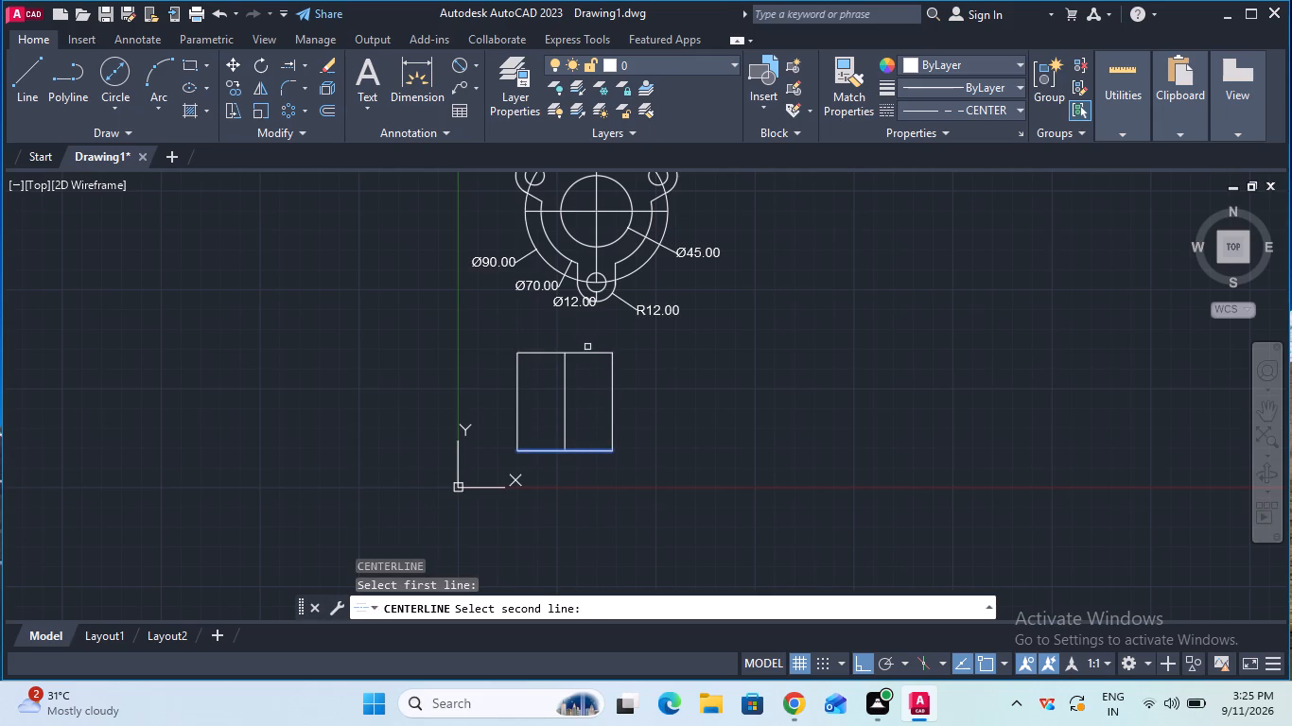
click(587, 352)
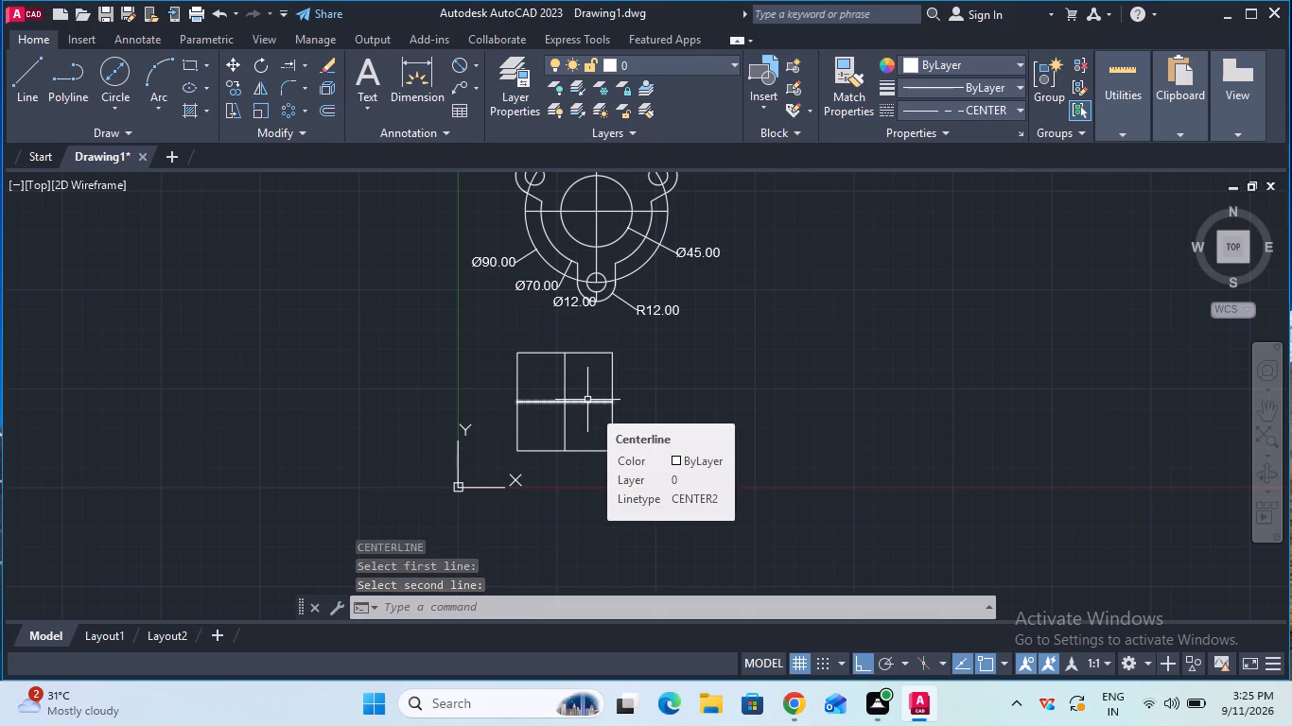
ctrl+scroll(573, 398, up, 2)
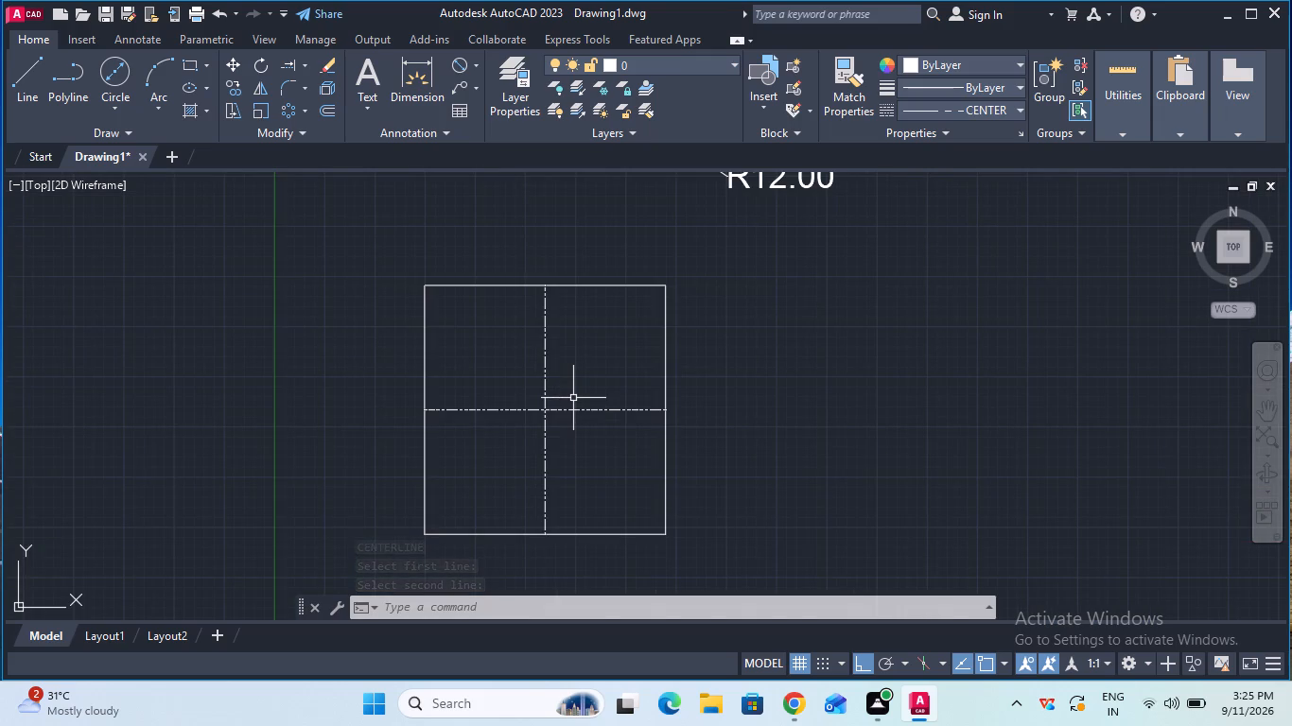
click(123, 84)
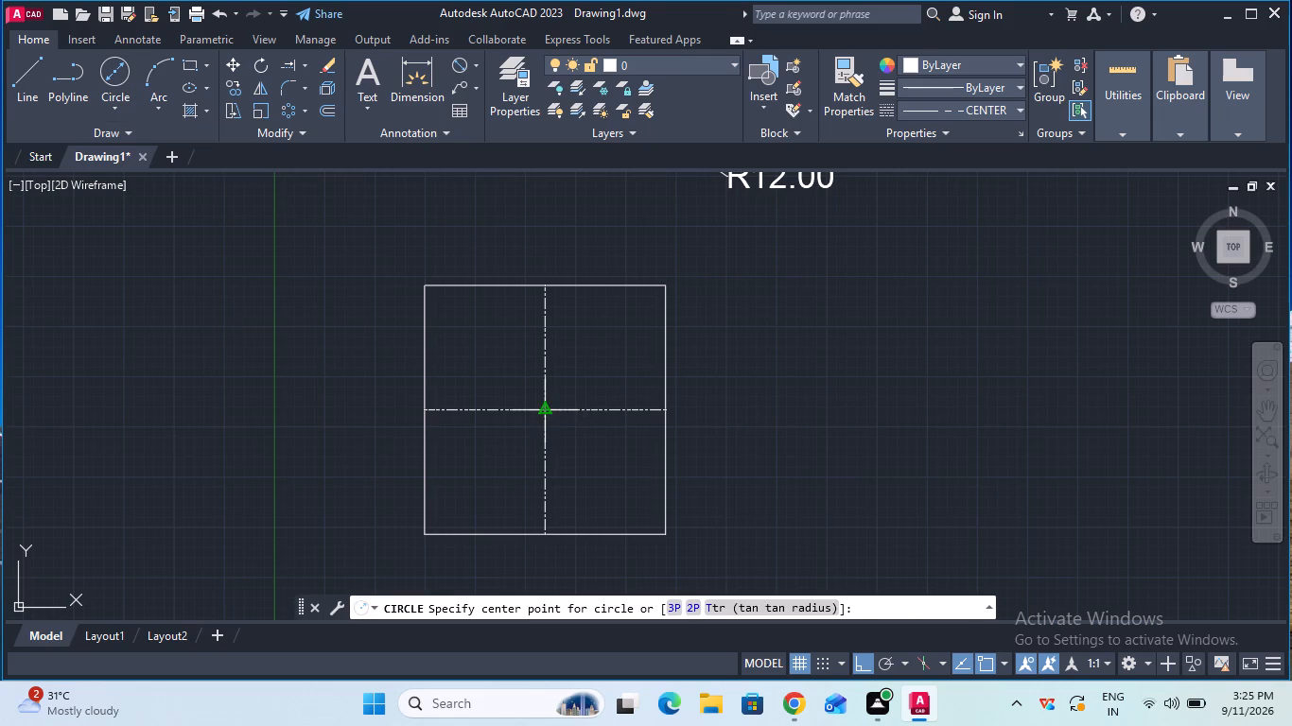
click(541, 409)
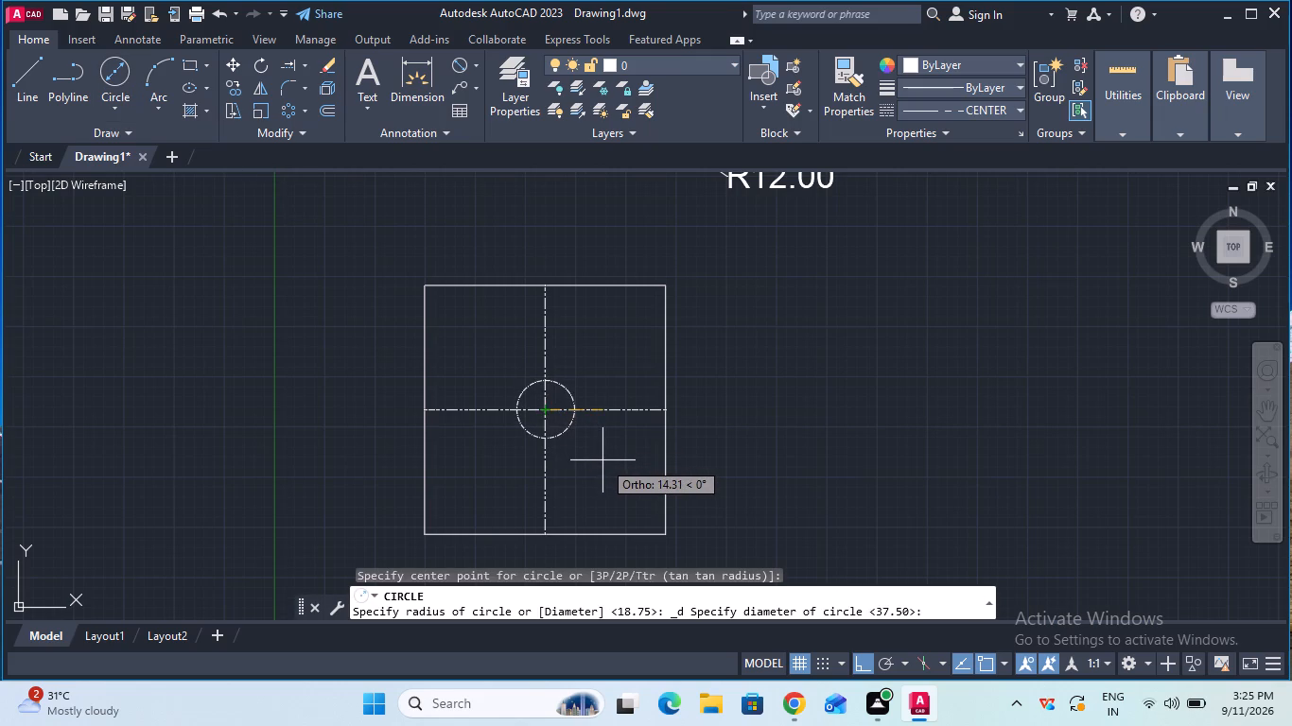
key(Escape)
Set the current linetype to ByBlock and draw a 37.5 mm diameter circle centred on the intersection of the centerlines.
click(985, 106)
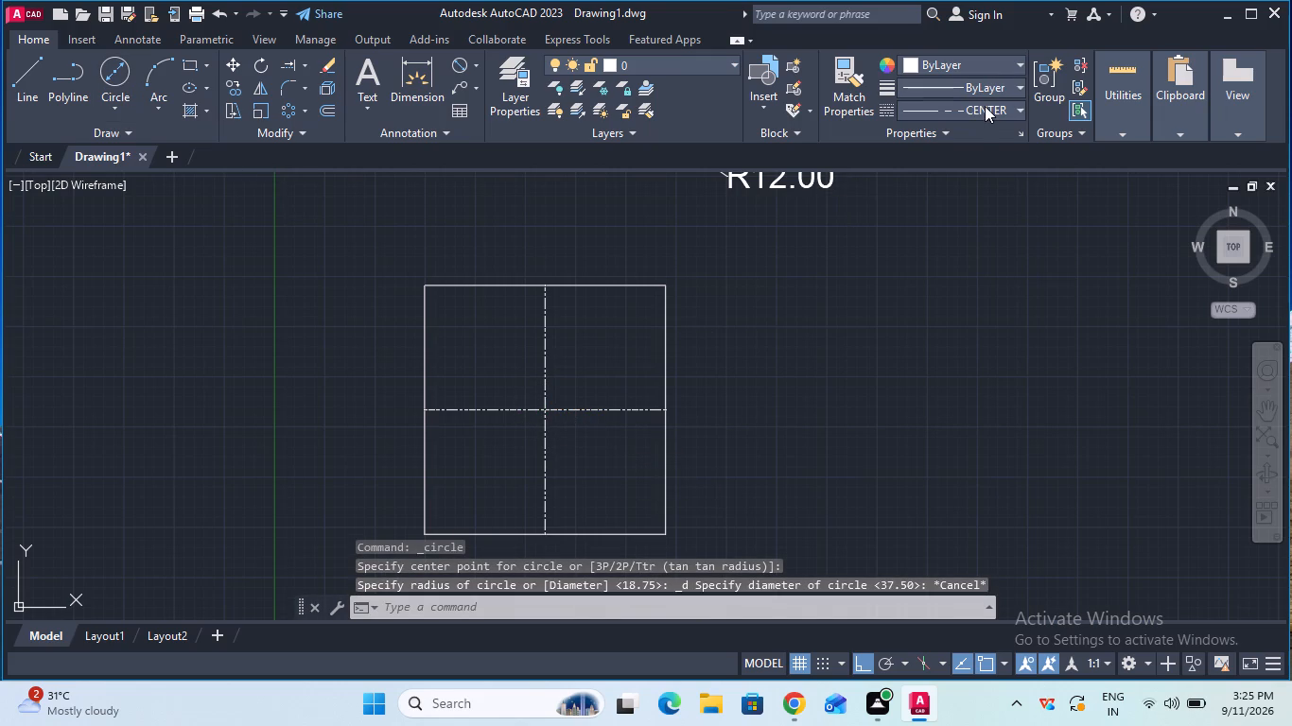
click(979, 149)
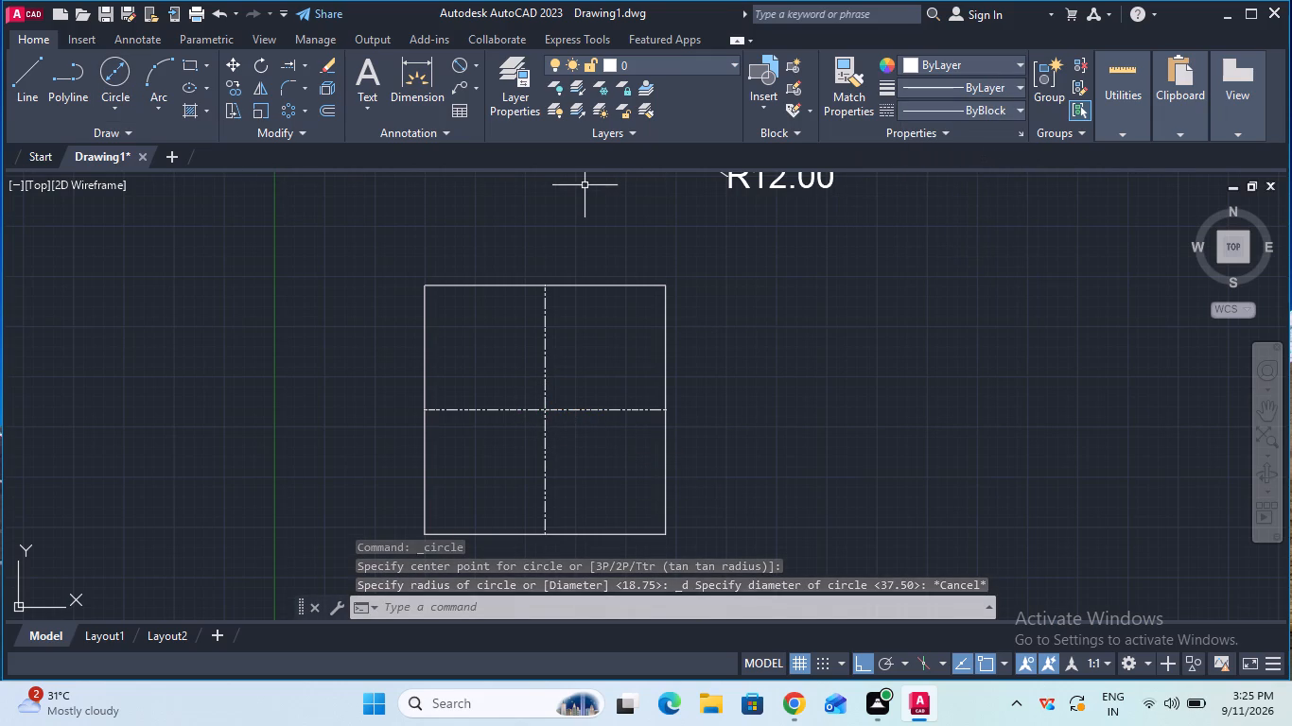
click(112, 83)
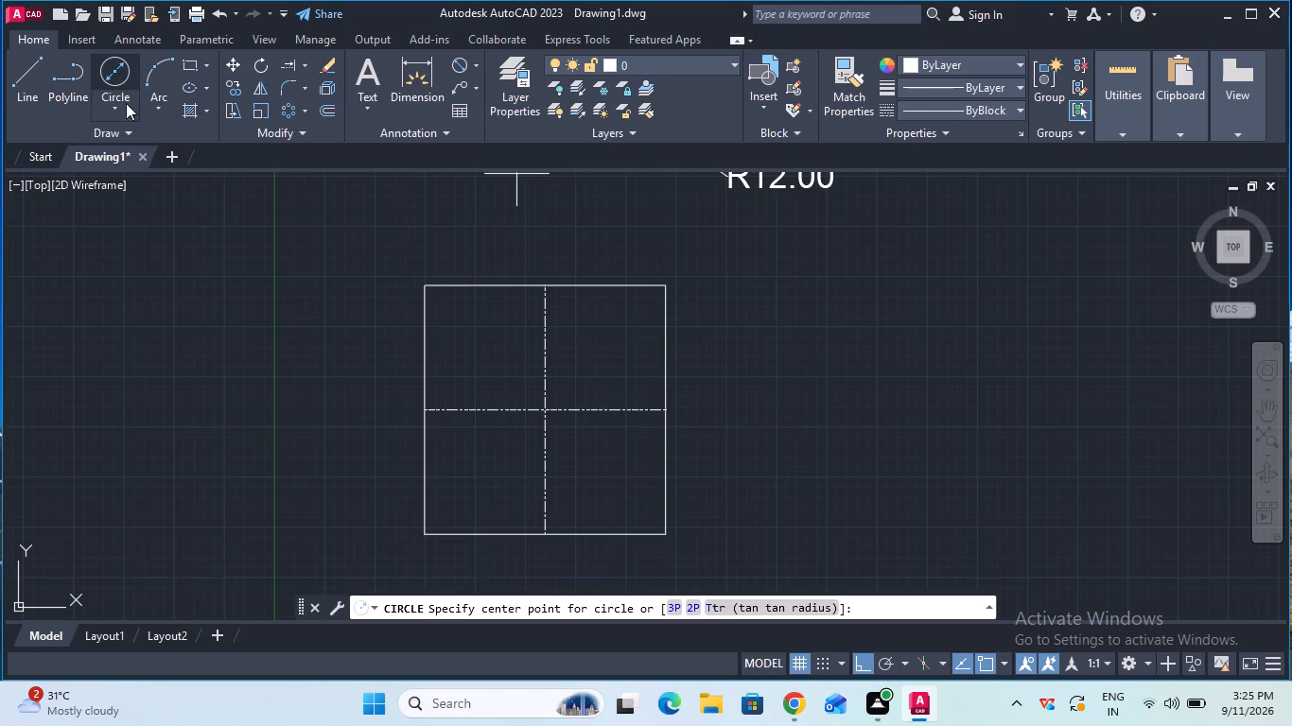
click(547, 406)
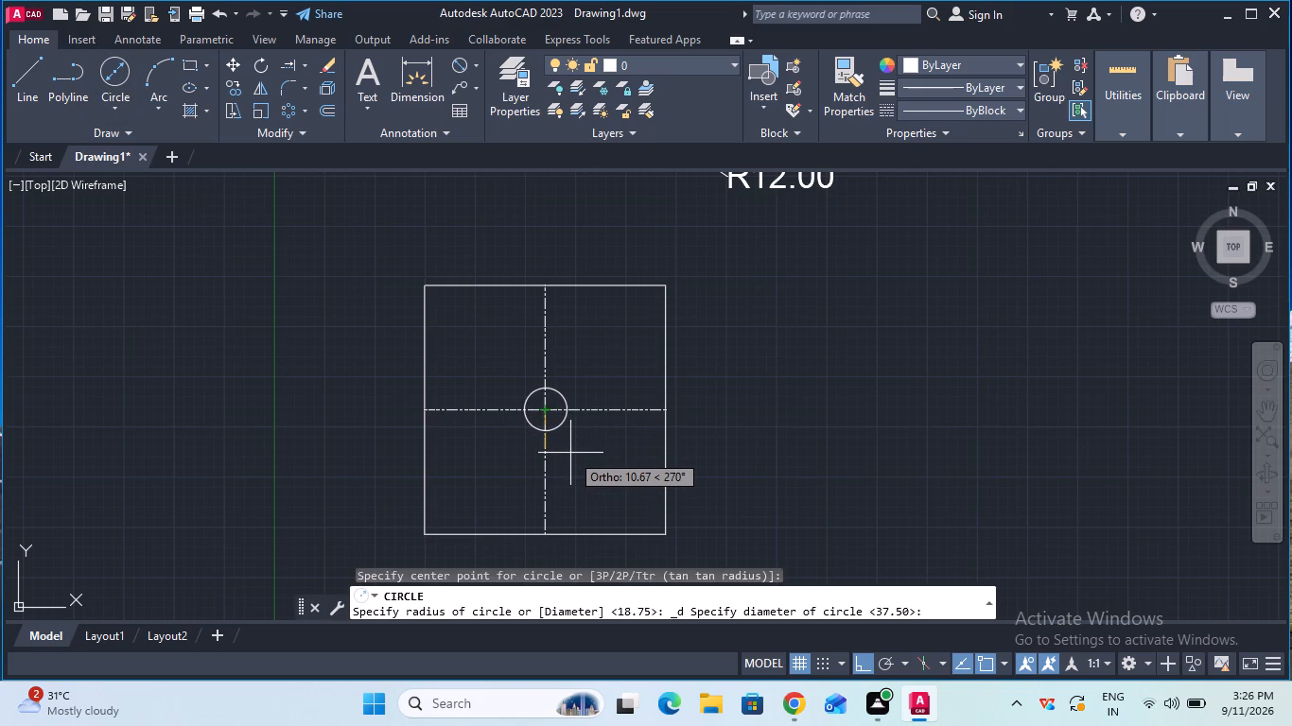
text(37)
key(period)
key(5)
key(Return)
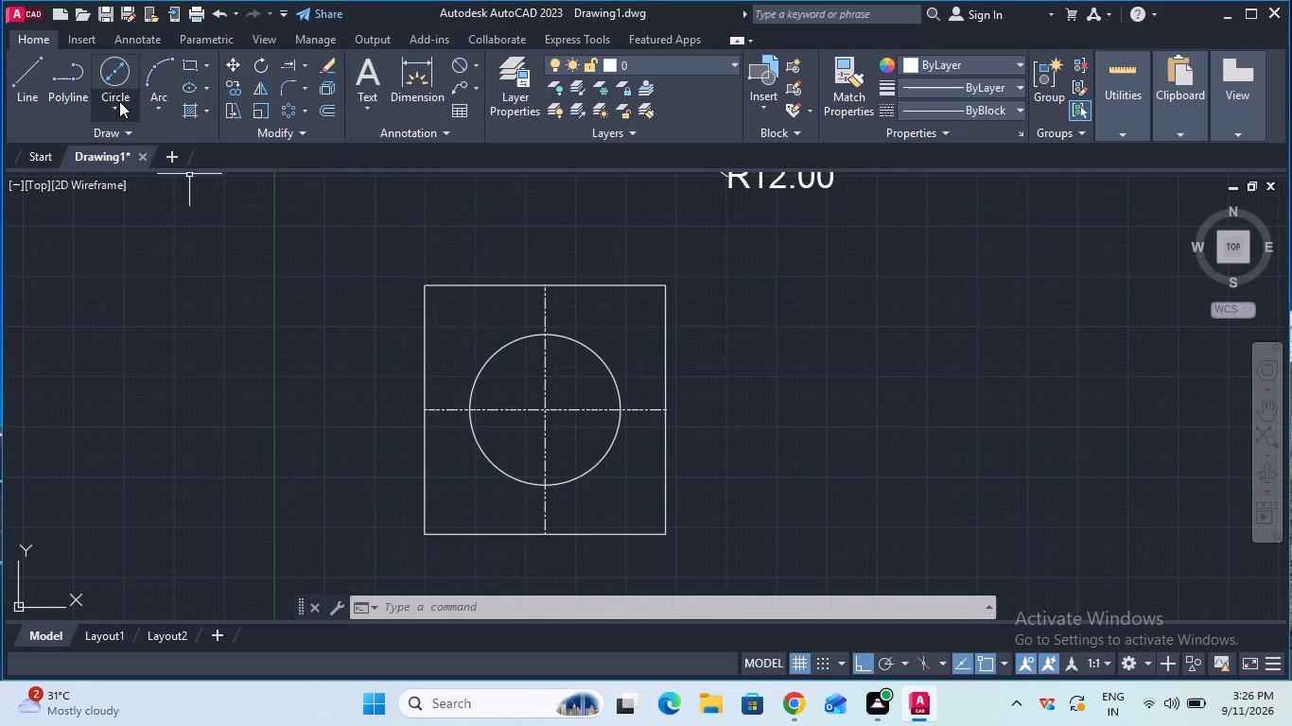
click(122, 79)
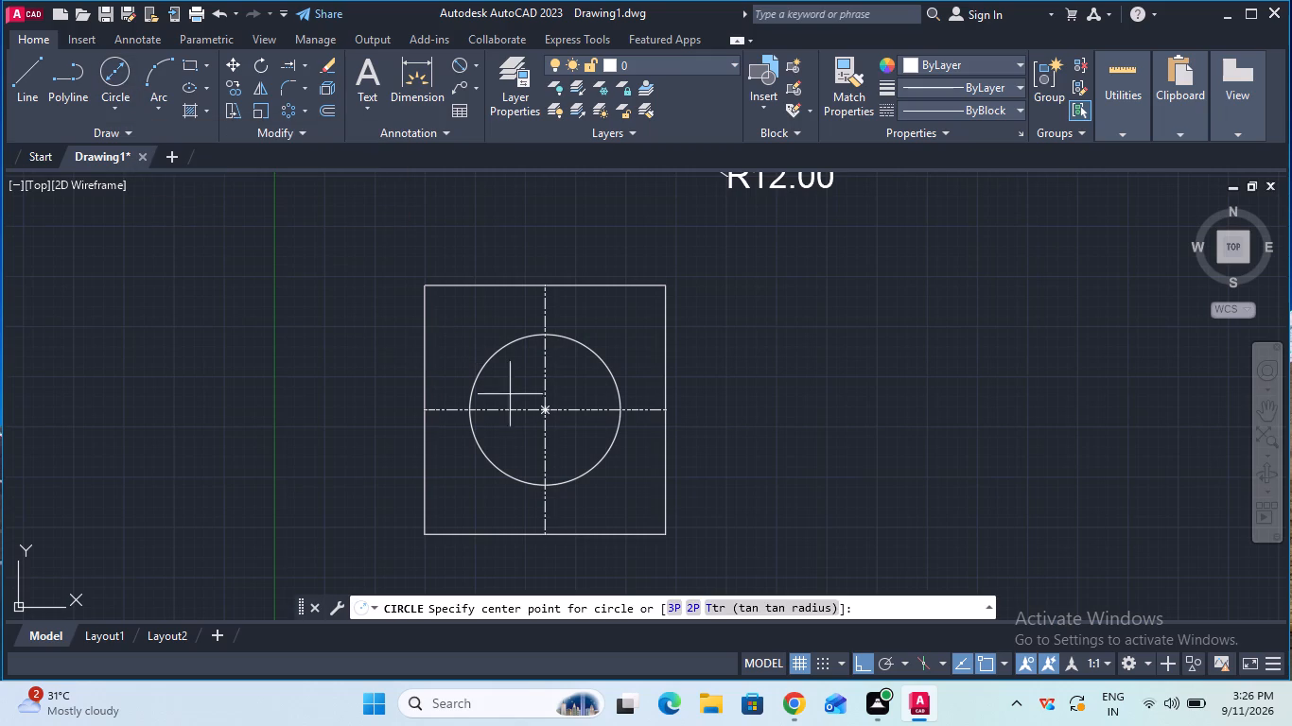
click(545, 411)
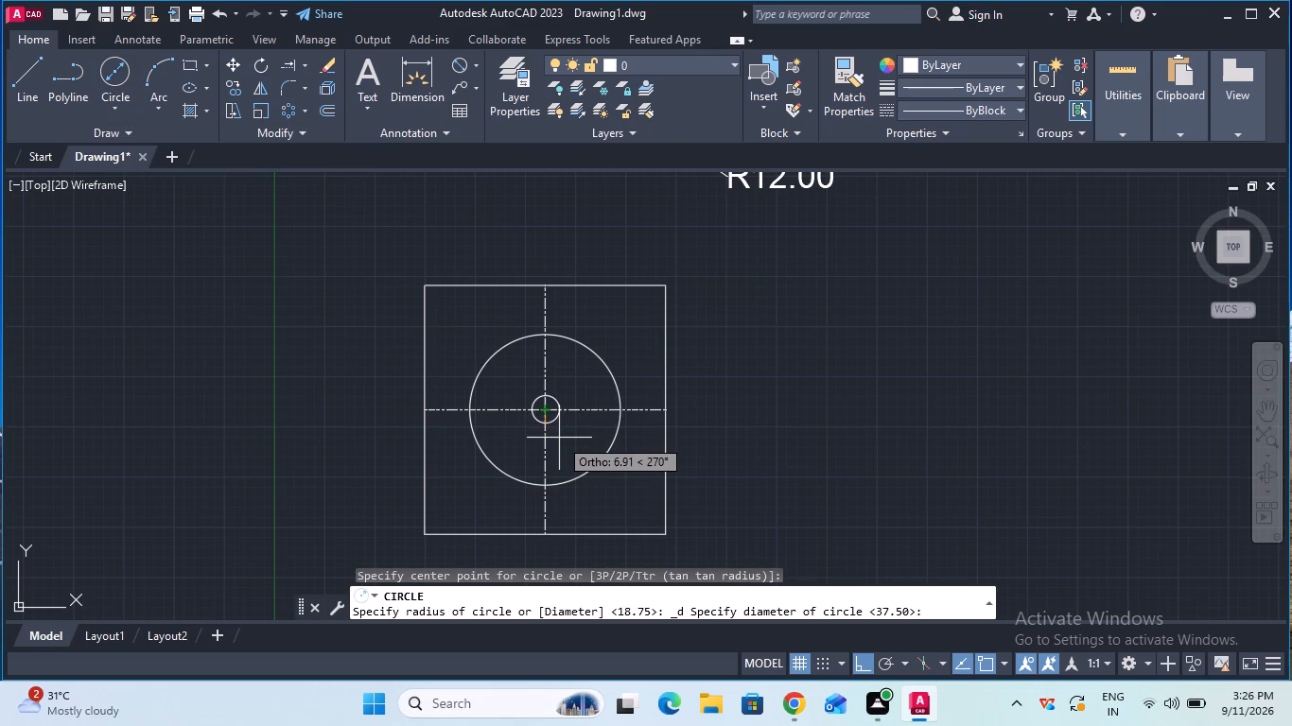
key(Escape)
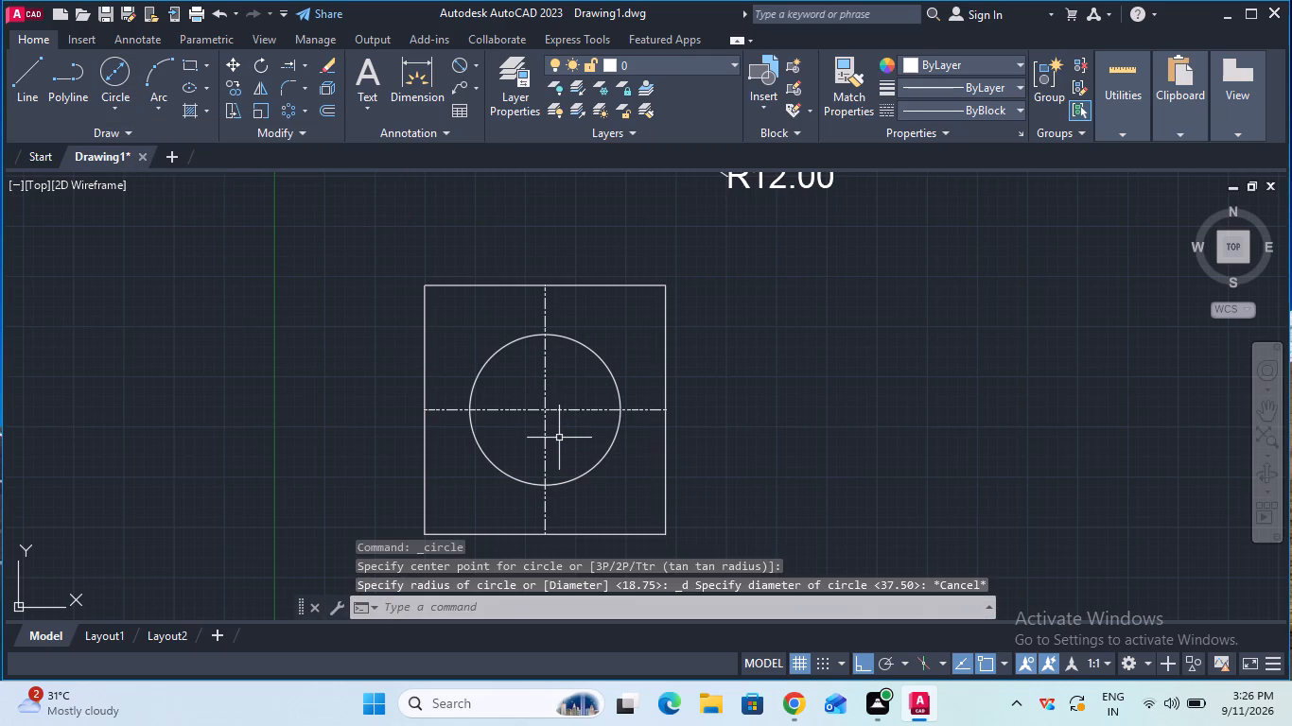
Set the current linetype to CENTER and draw a concentric 25 mm diameter circle inside the 37.5 mm circle.
click(926, 112)
click(933, 176)
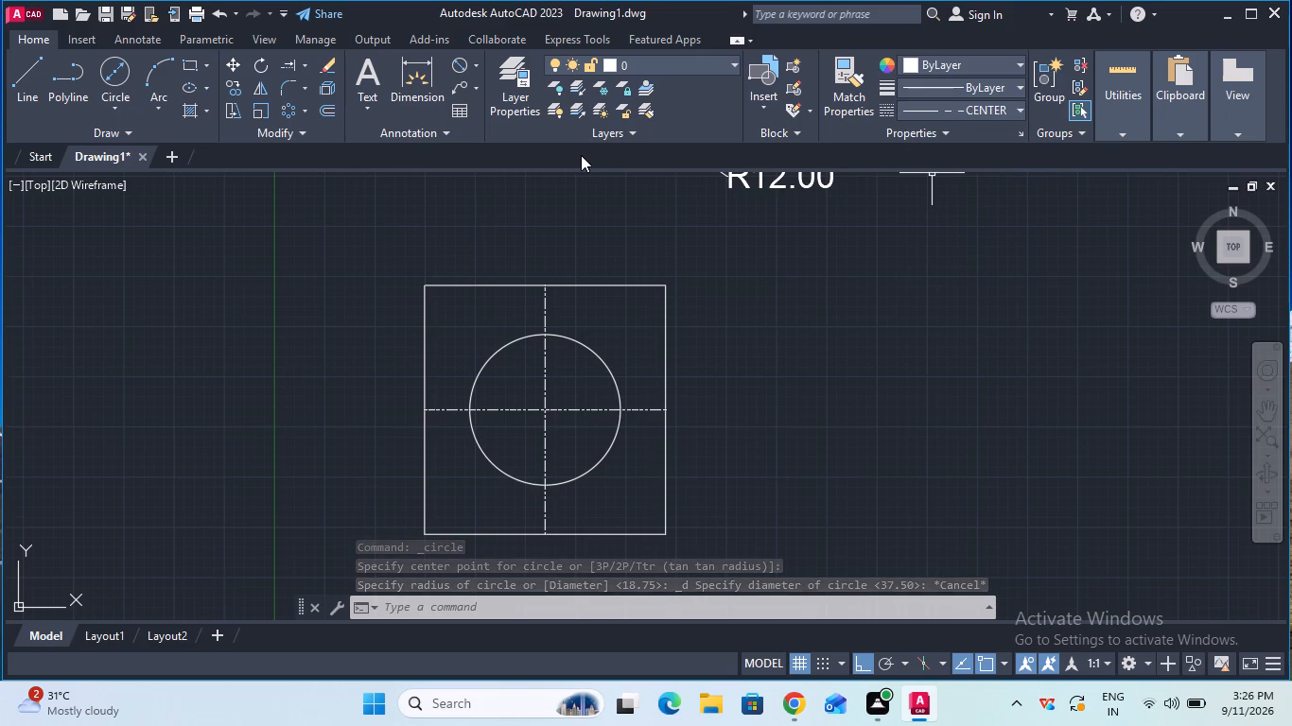
click(119, 80)
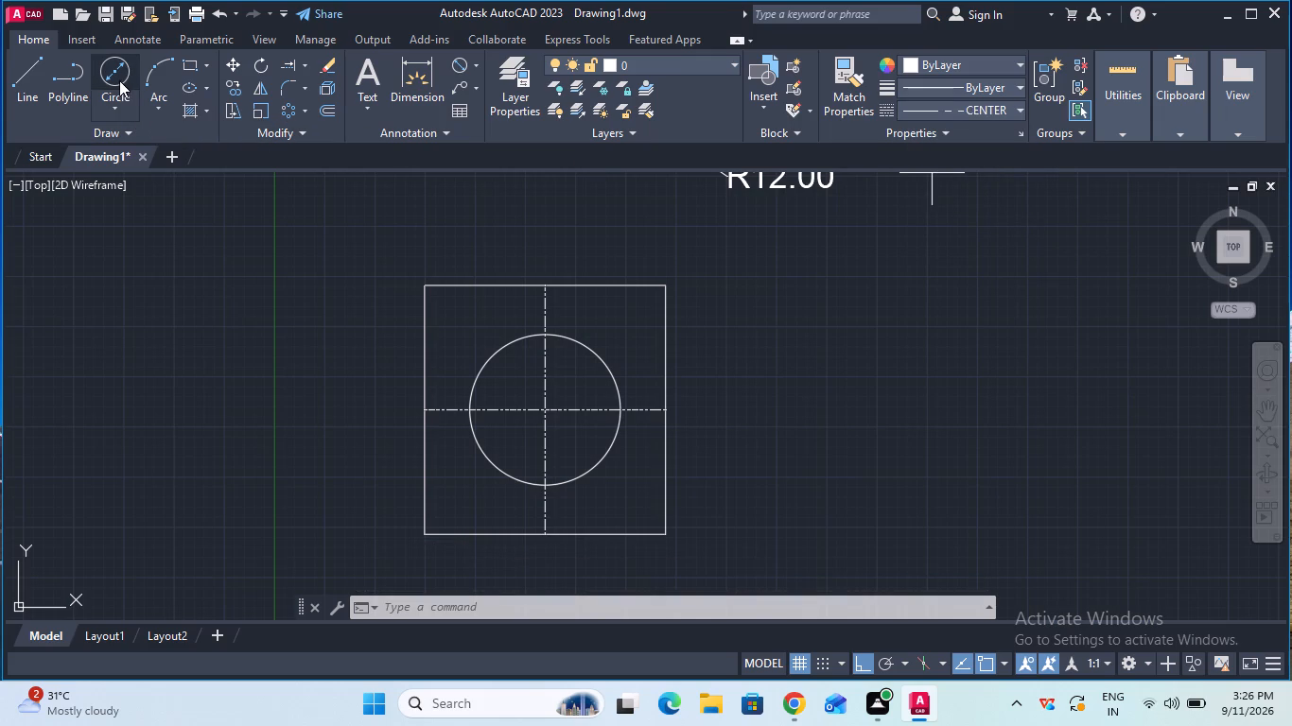
click(550, 414)
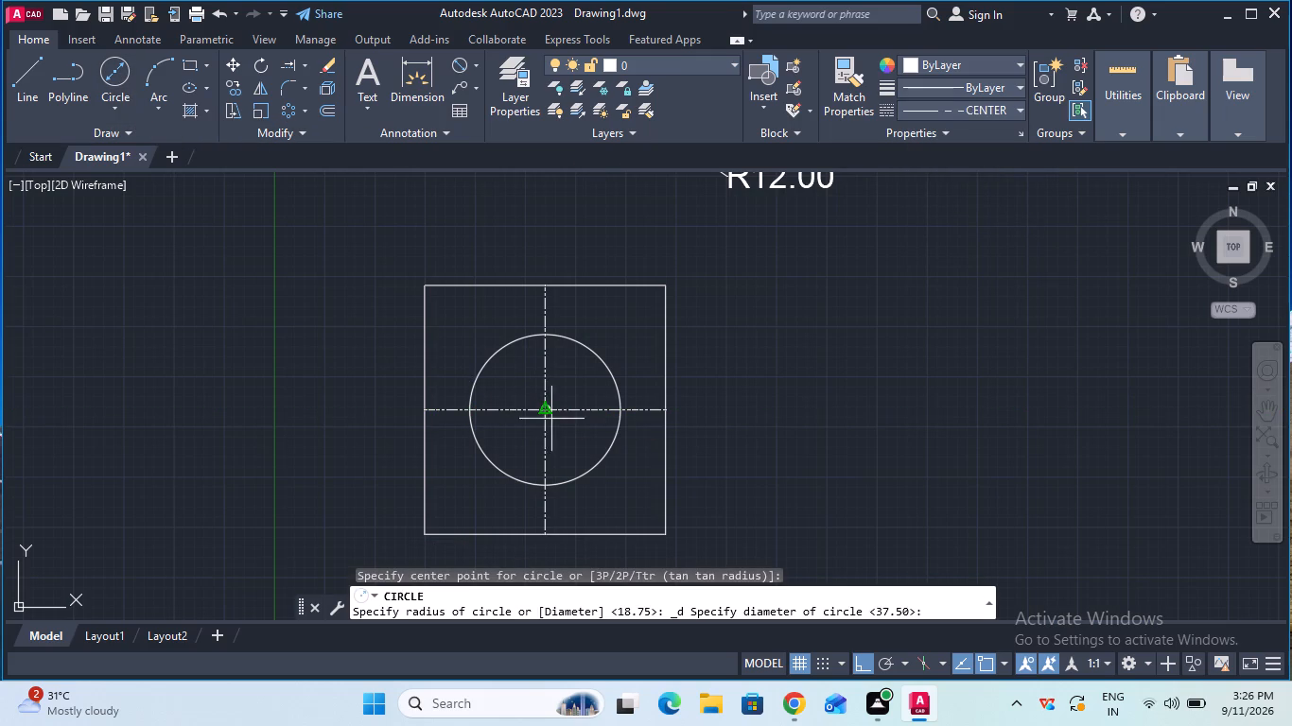
text(25)
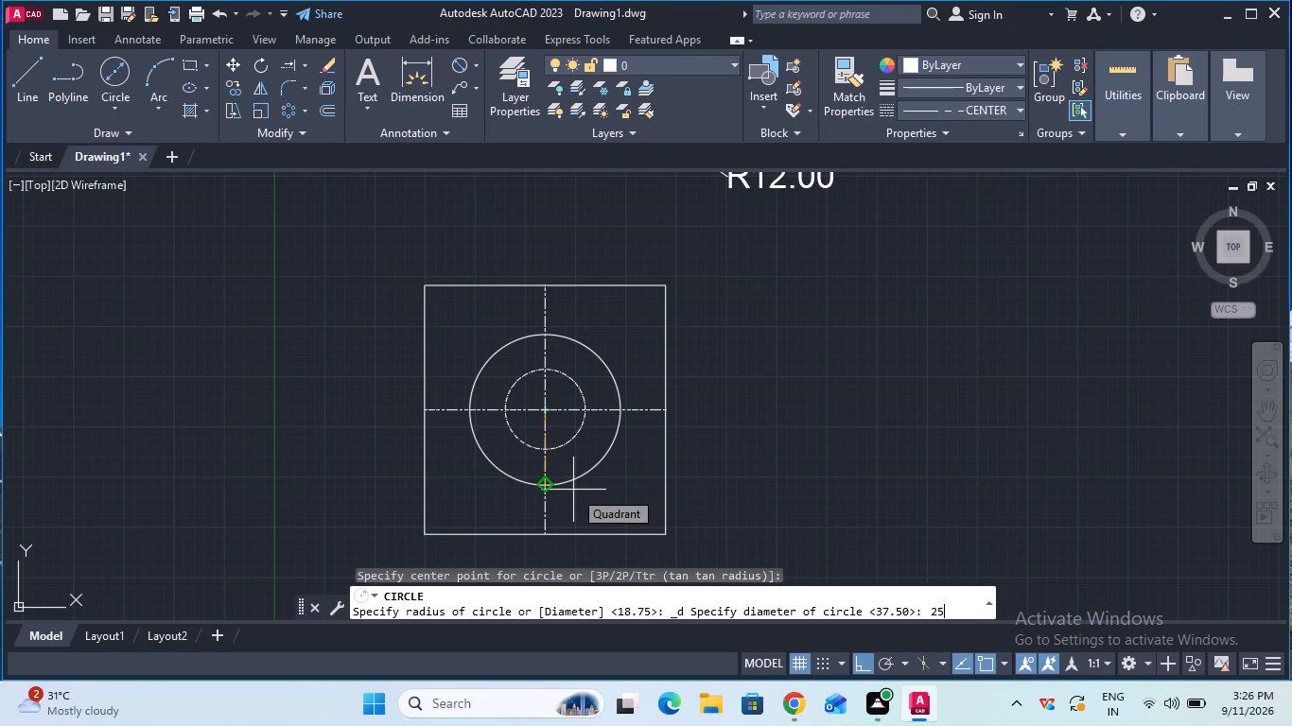
key(Return)
key(Escape)
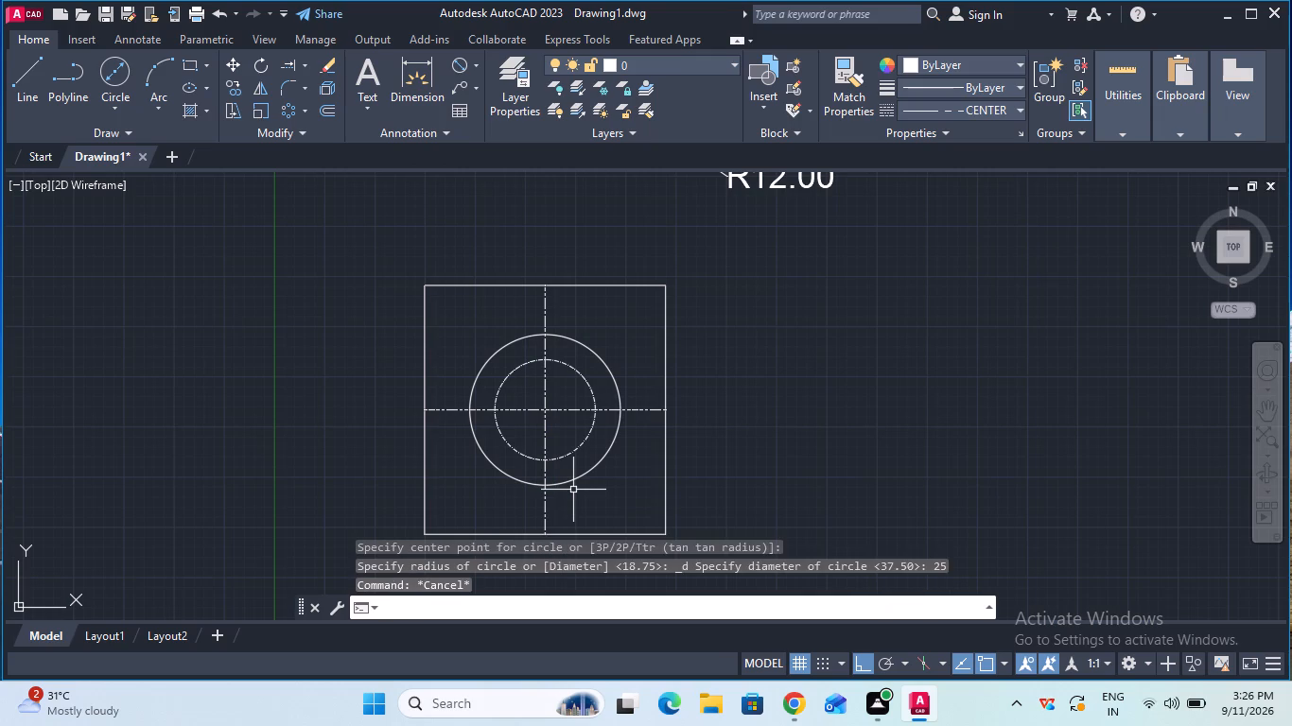
Set the current linetype back to ByBlock and draw a concentric 15 mm diameter circle at the centerline intersection.
click(973, 112)
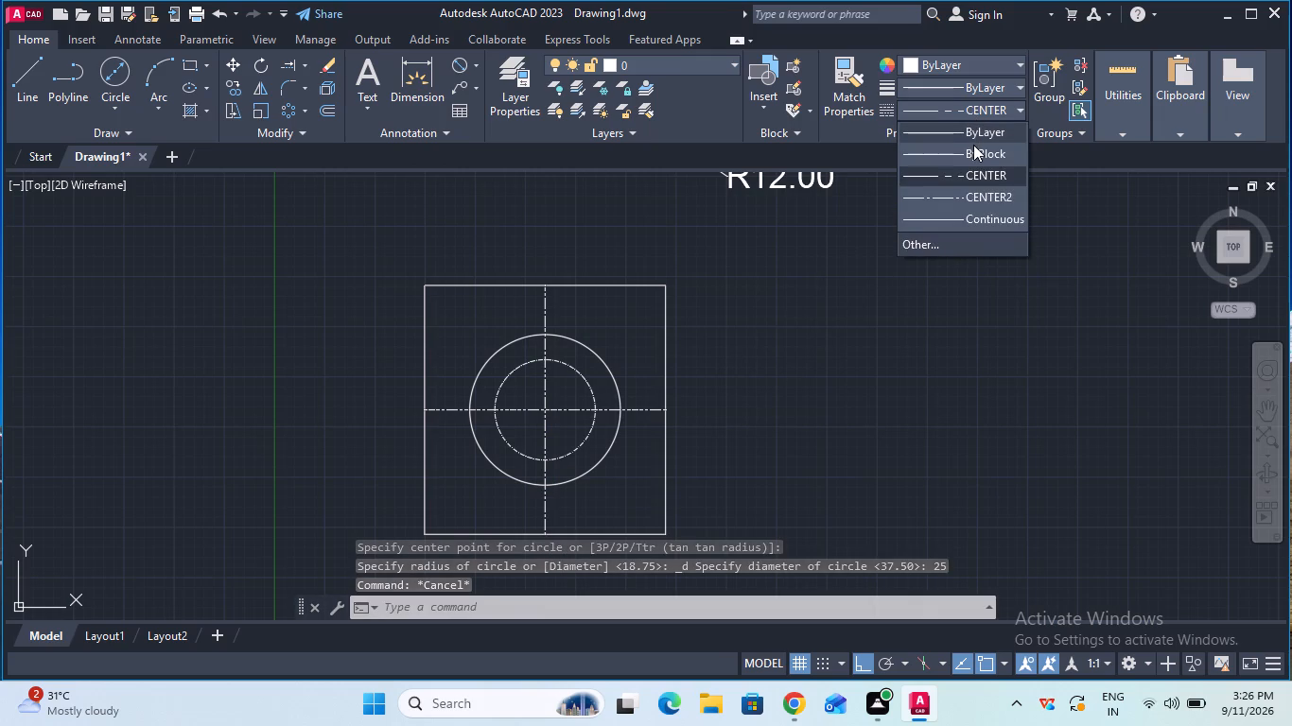
click(973, 149)
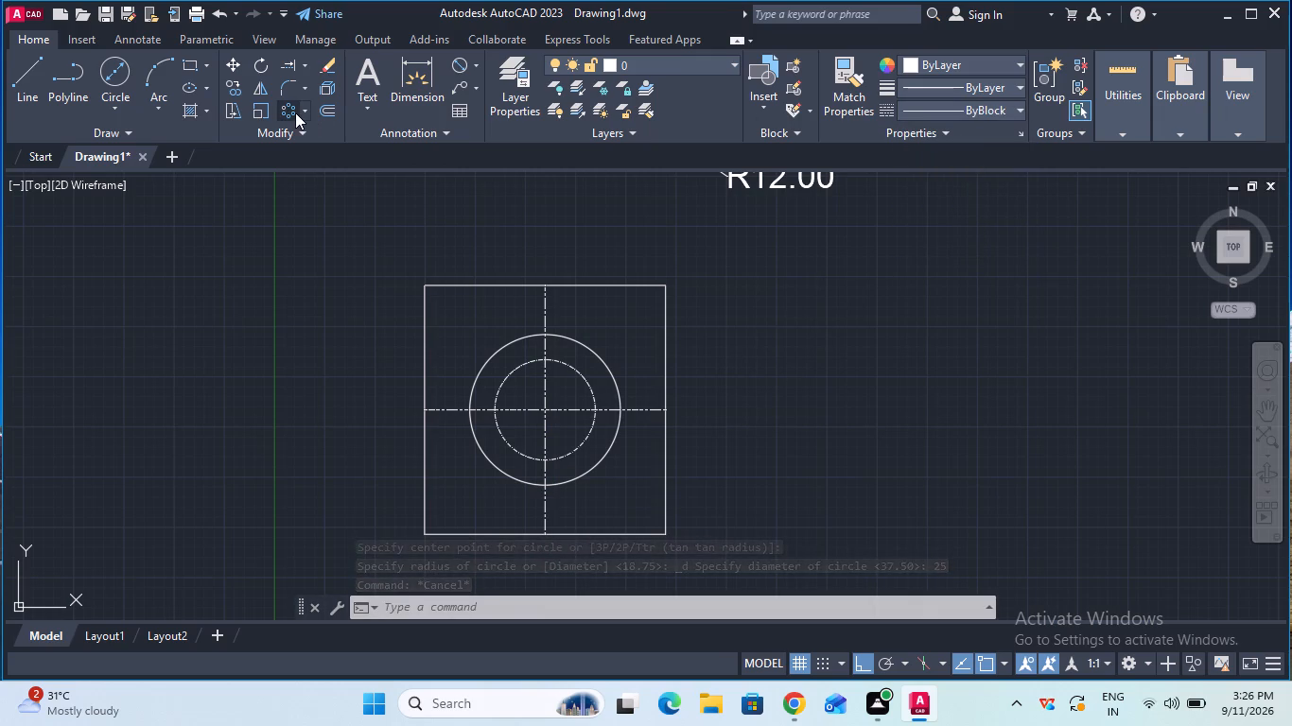
click(121, 80)
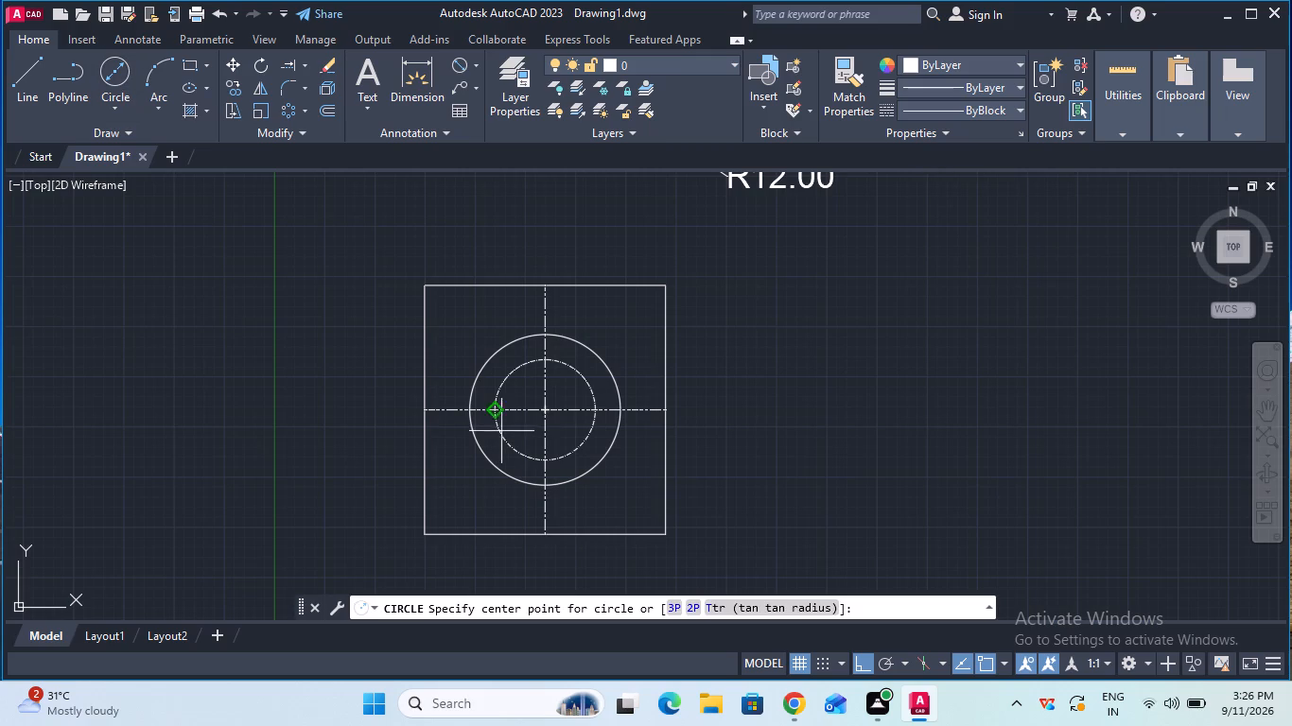
click(550, 408)
text(15)
key(Return)
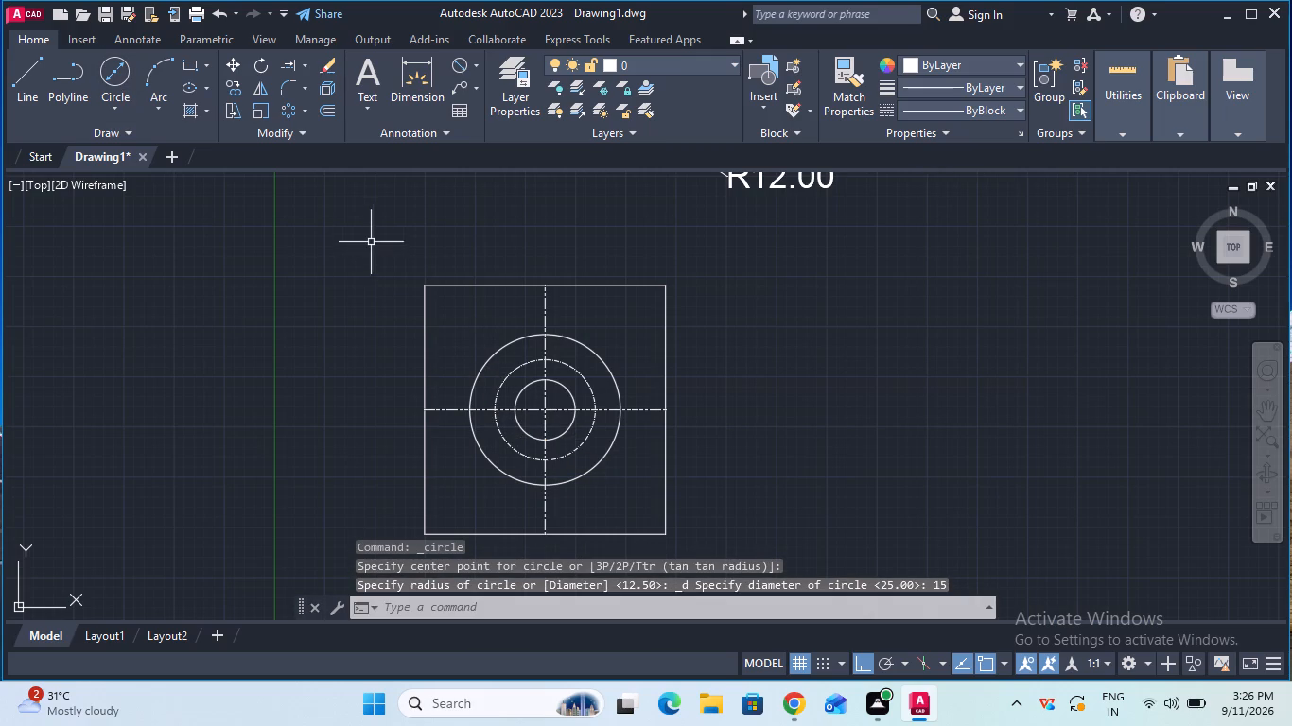
Draw a 10 mm diameter circle inside the 15 mm circle, on the same centre.
click(124, 78)
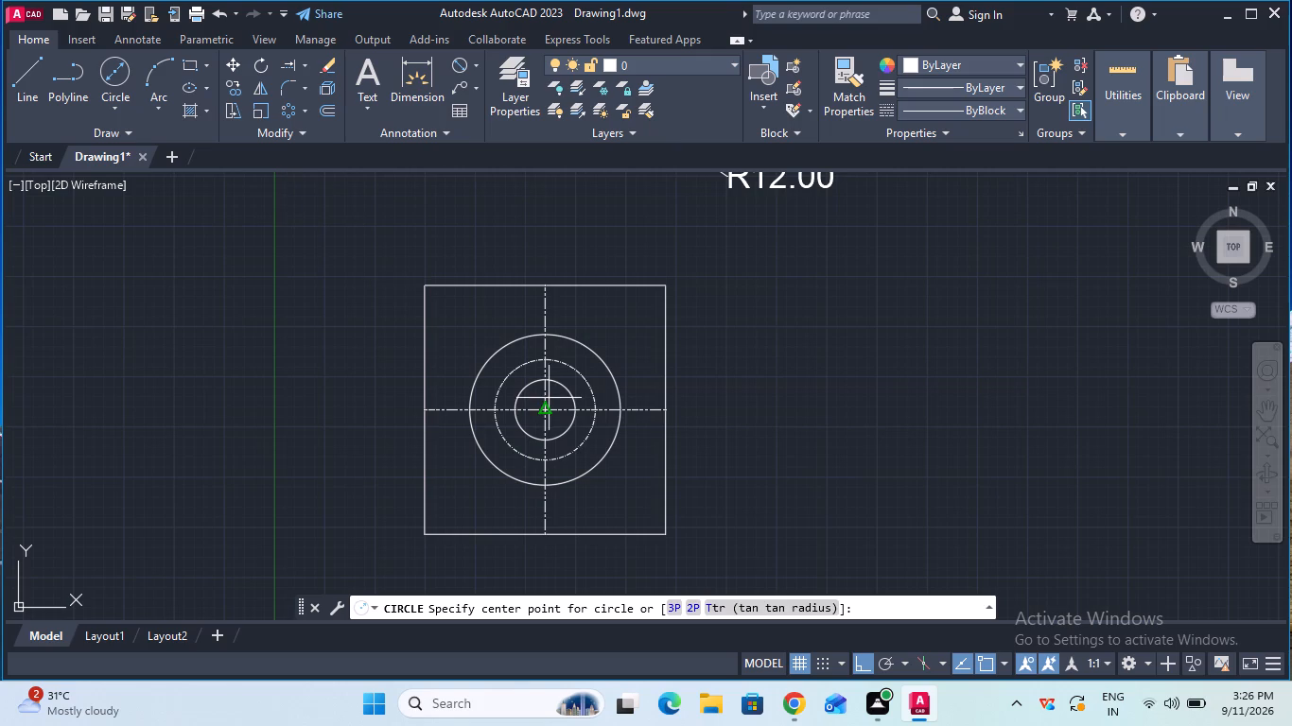
click(546, 407)
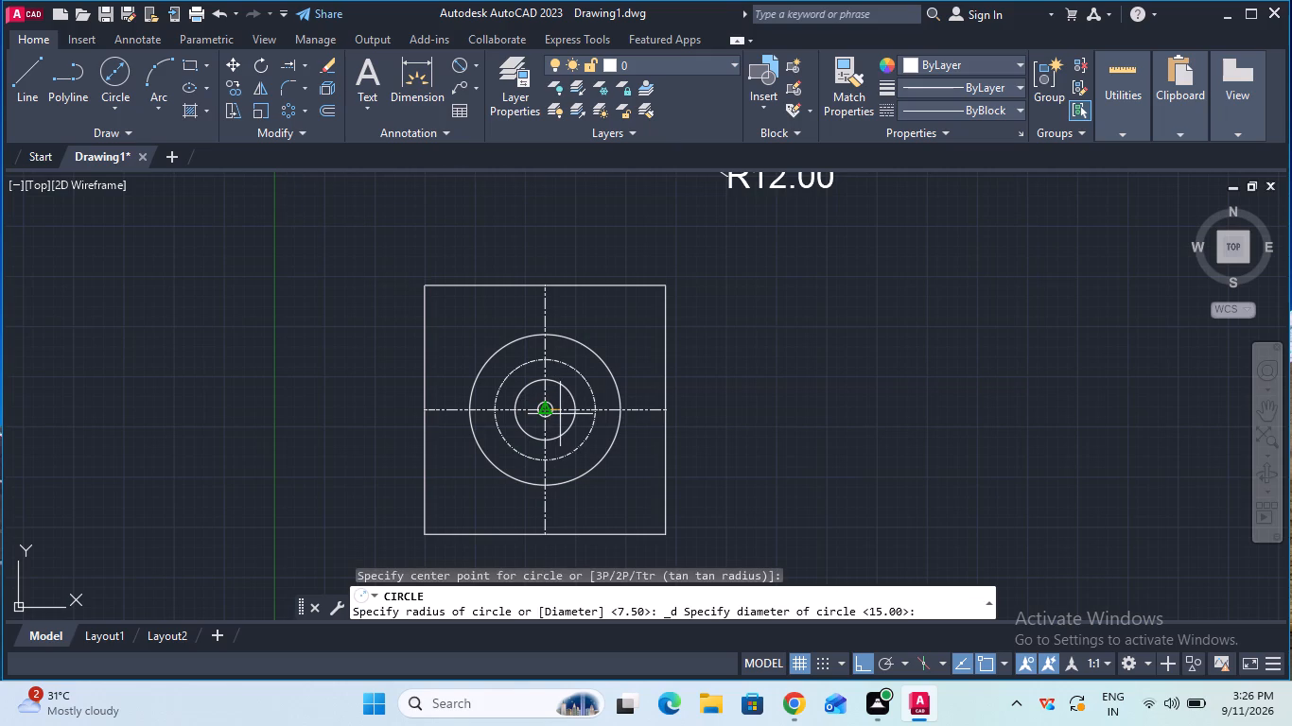
key(1)
key(0)
key(Return)
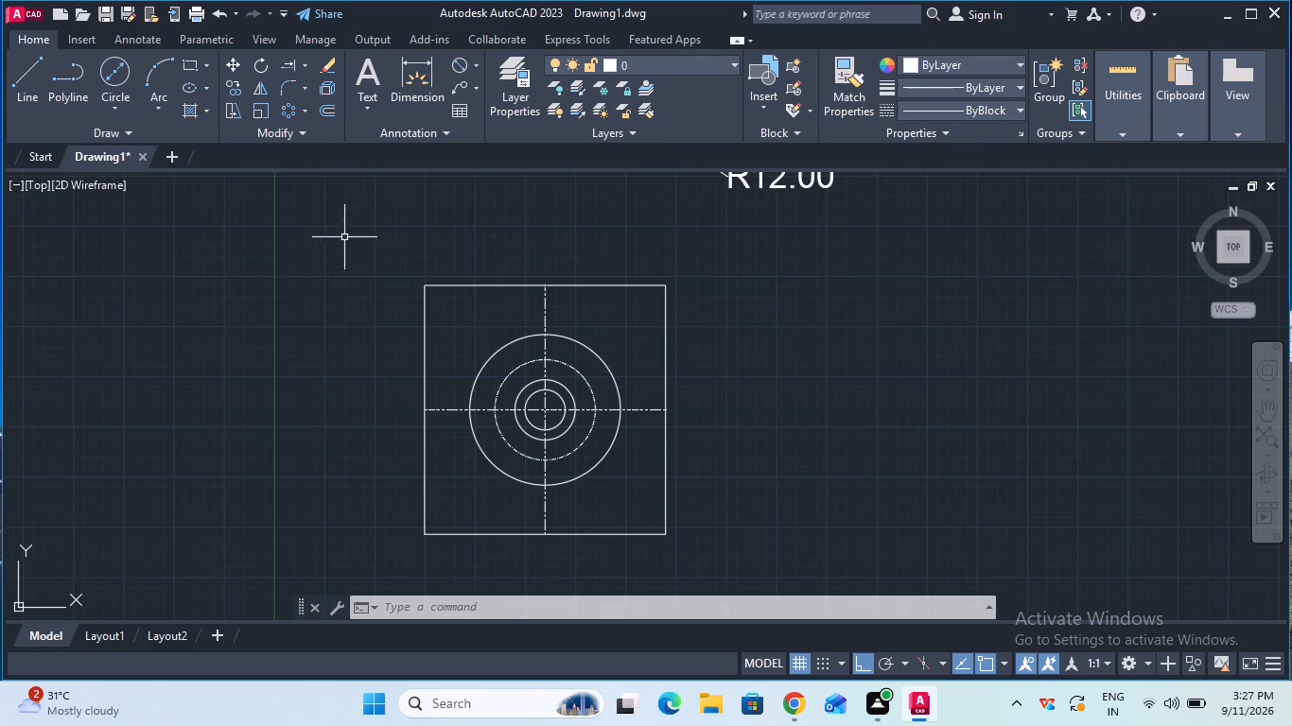
Draw a closed 20 x 10 mm rectangle of lines centred on the outline's upper-left corner, extending 10 mm down from the top edge.
click(39, 97)
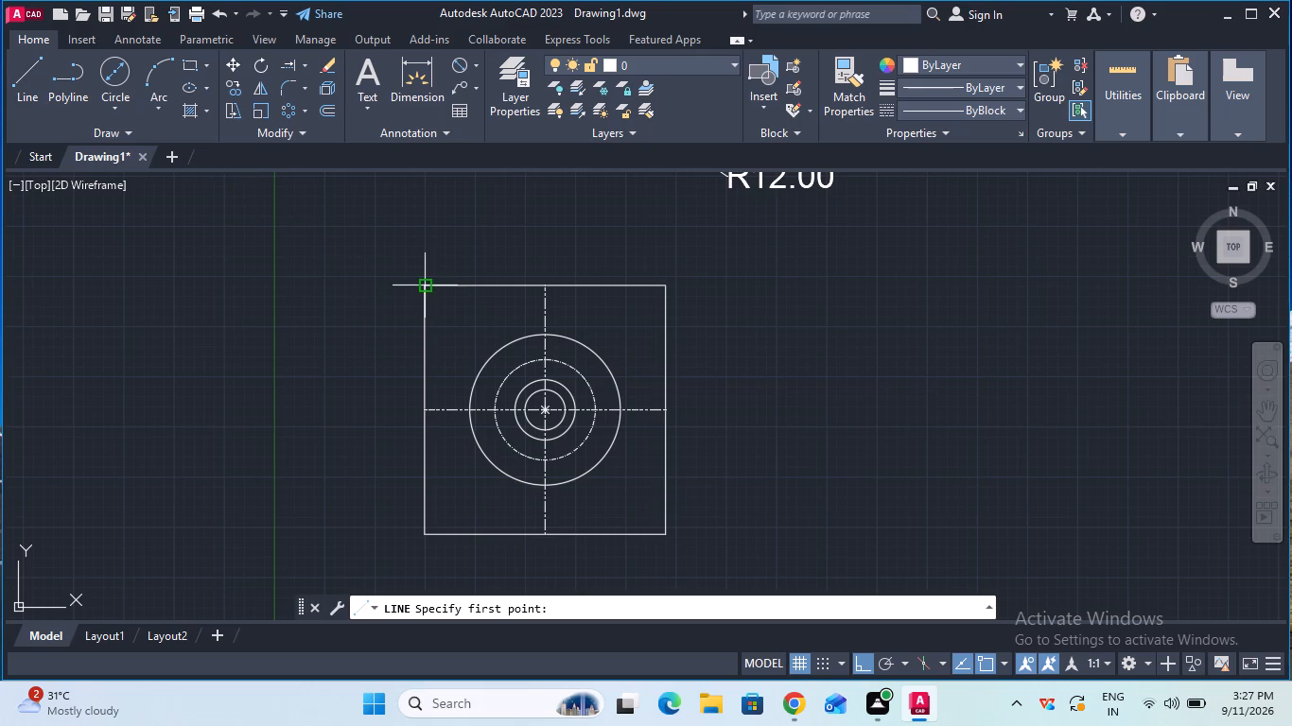
click(426, 288)
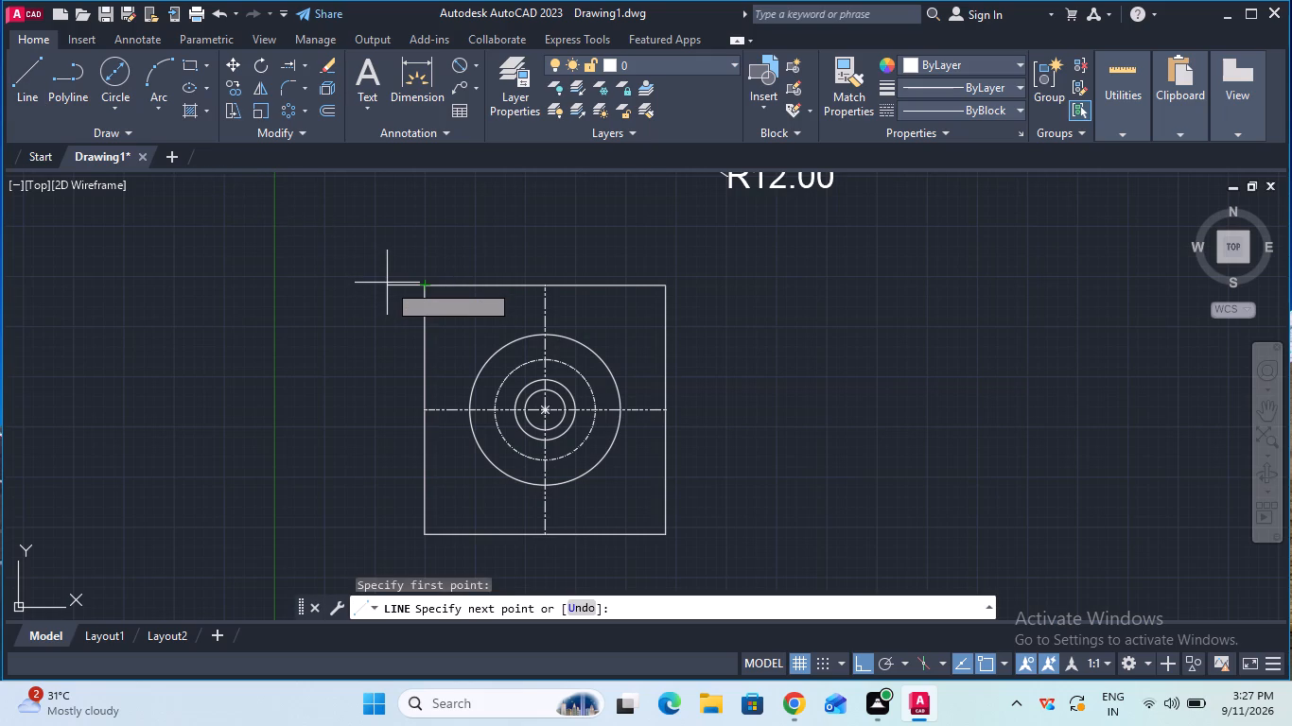
text(10)
key(Return)
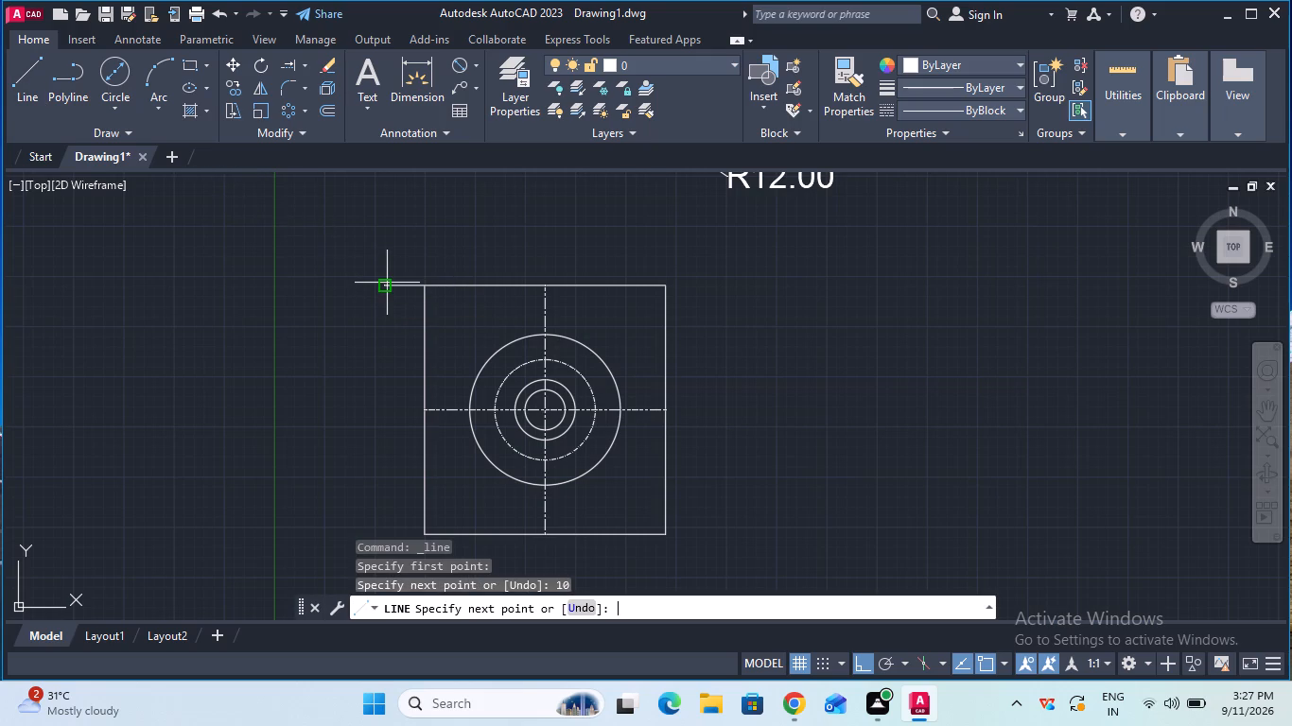
text(10)
key(Return)
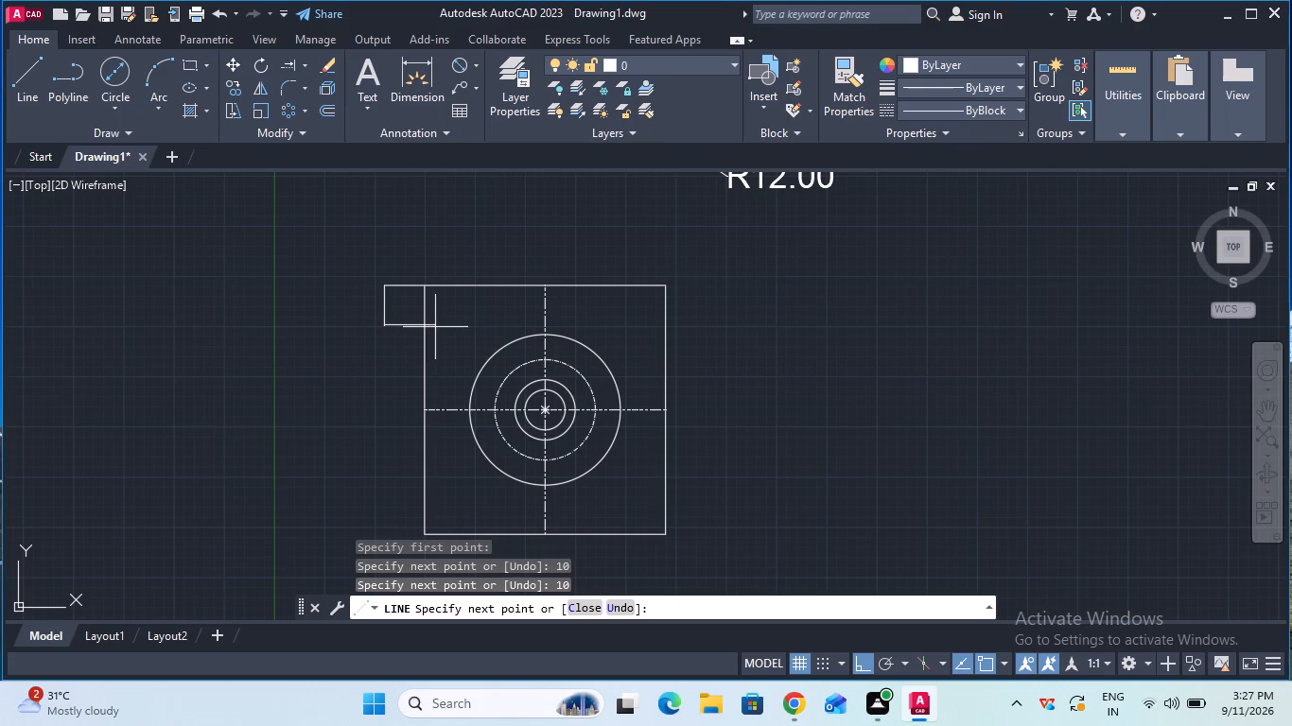
text(20)
key(Return)
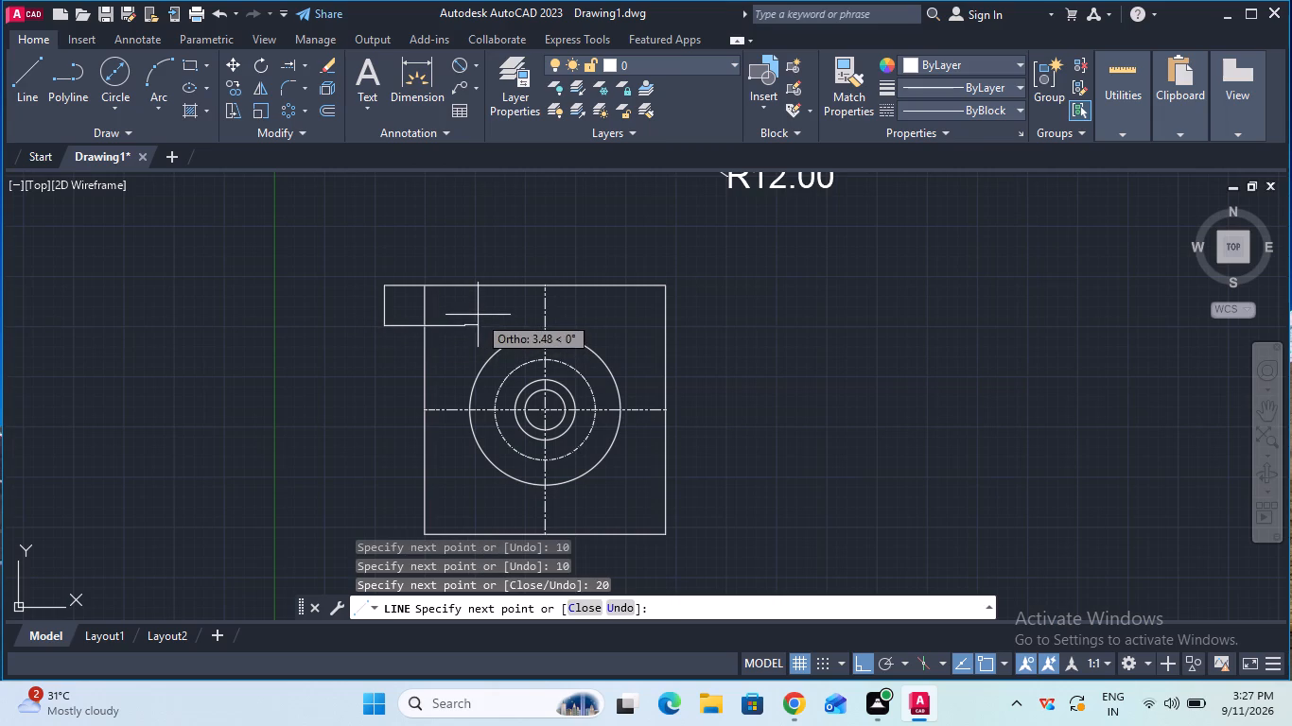
text(10)
key(Return)
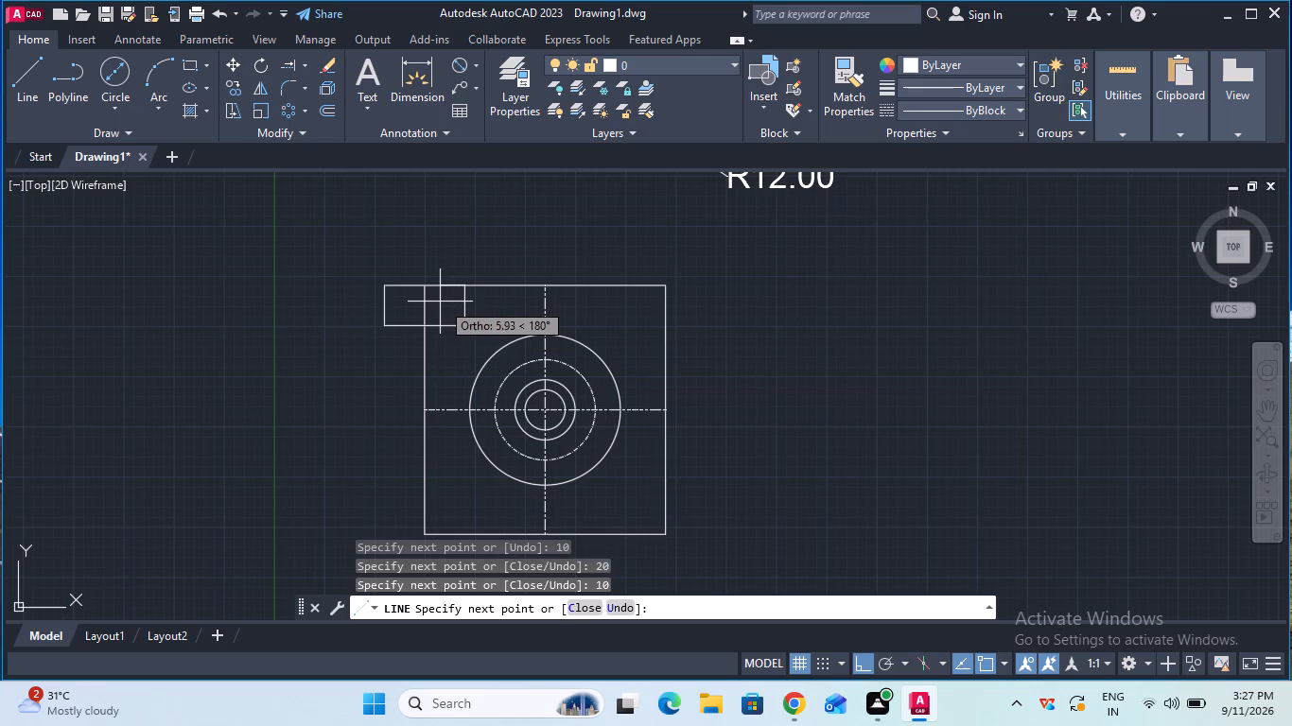
text(10)
key(Return)
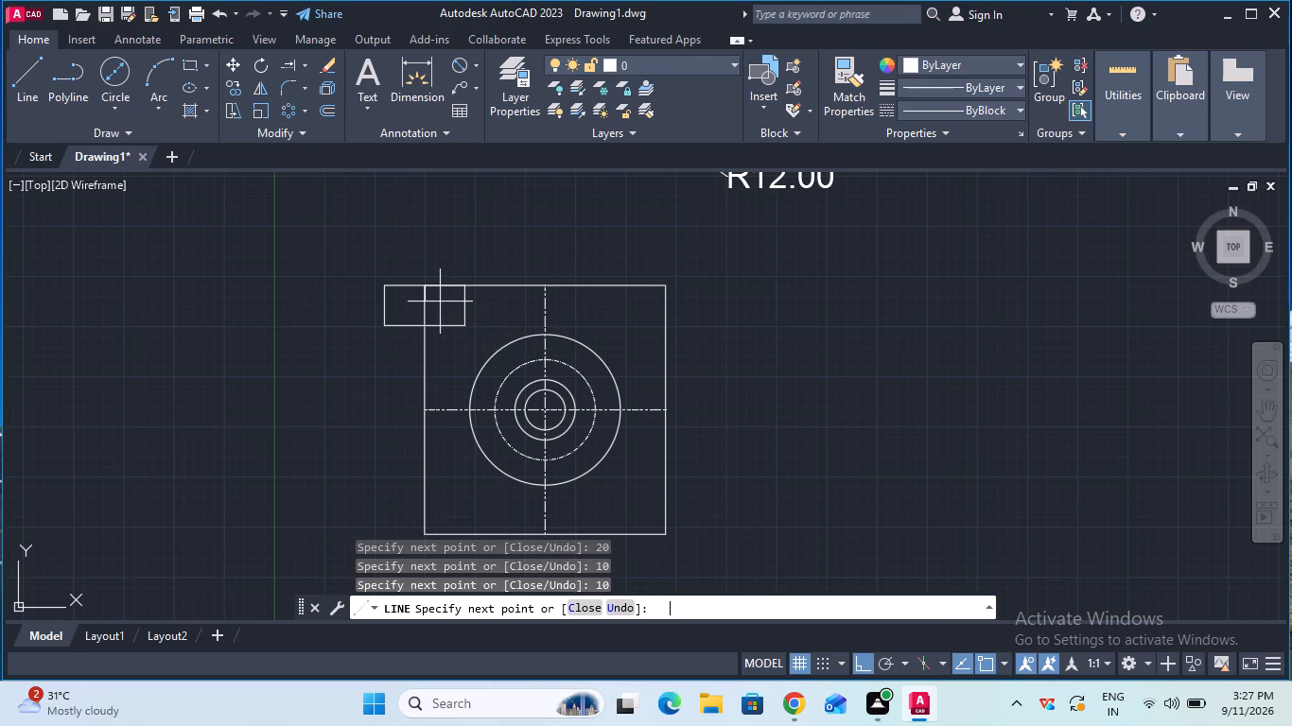
key(Escape)
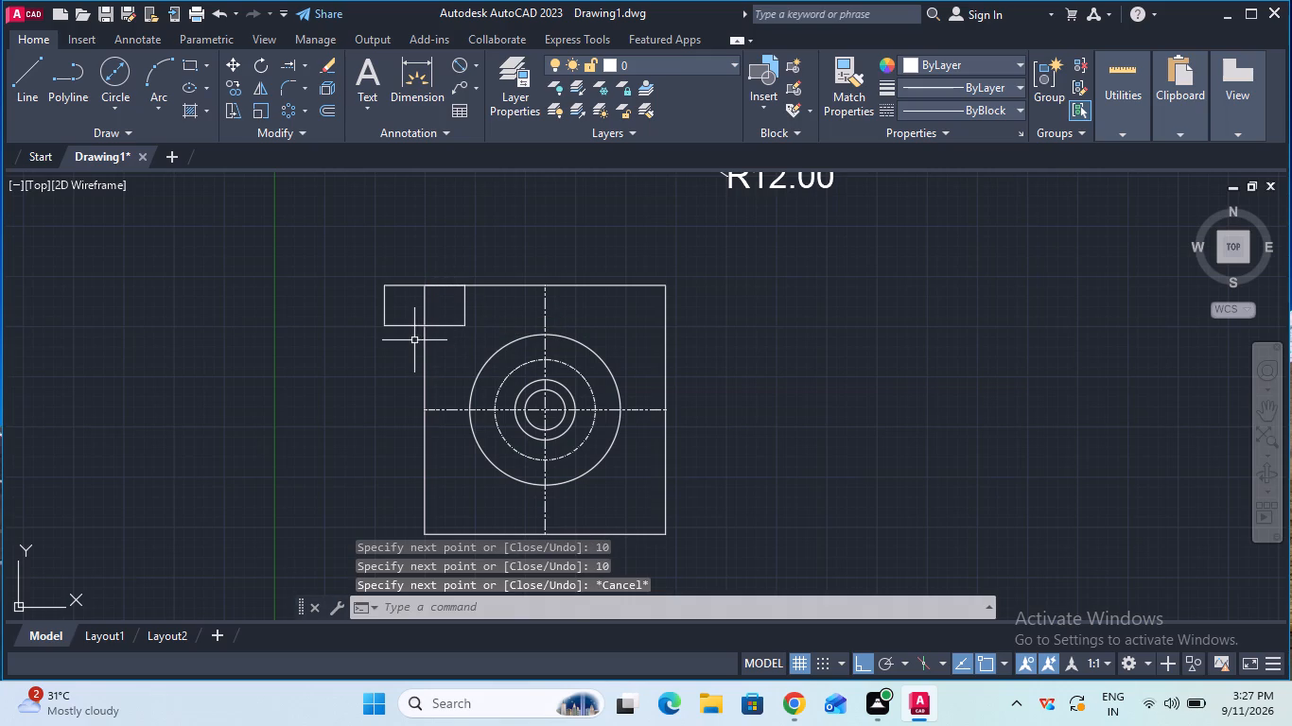
Select the whole second view and join its connected lines, including the new corner rectangle.
click(357, 255)
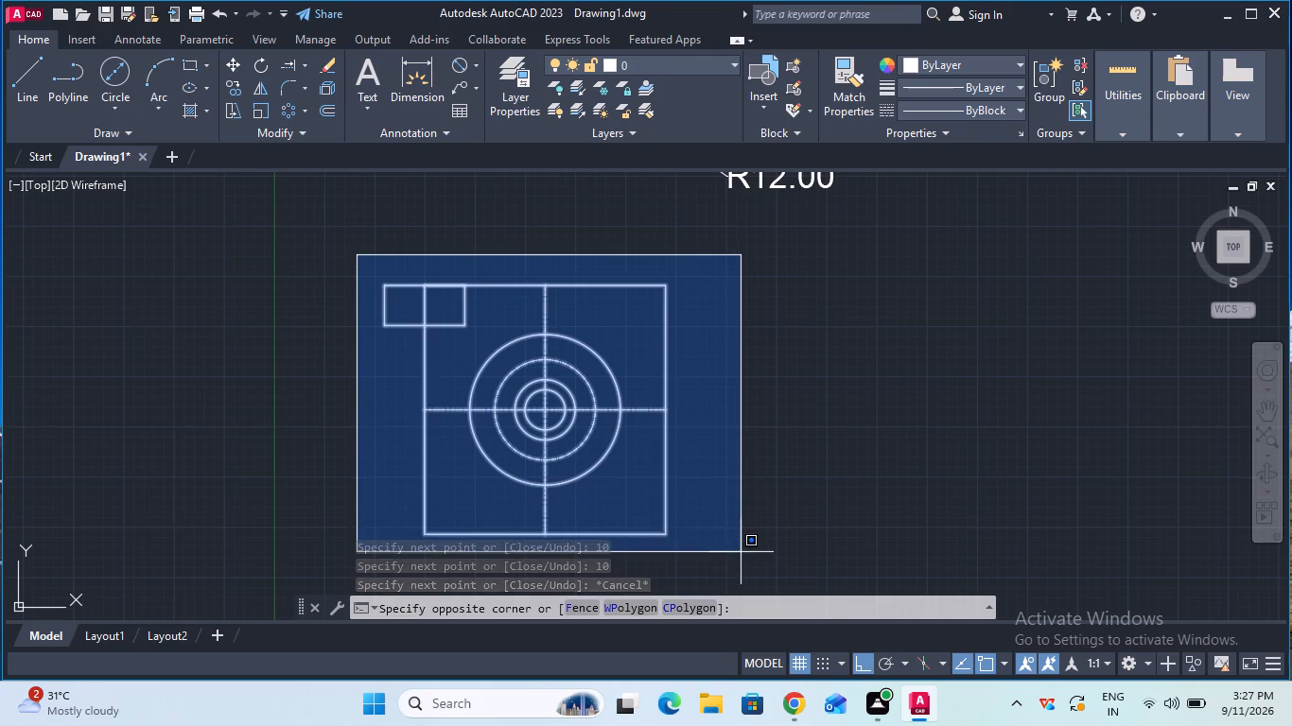
click(741, 552)
text(joi)
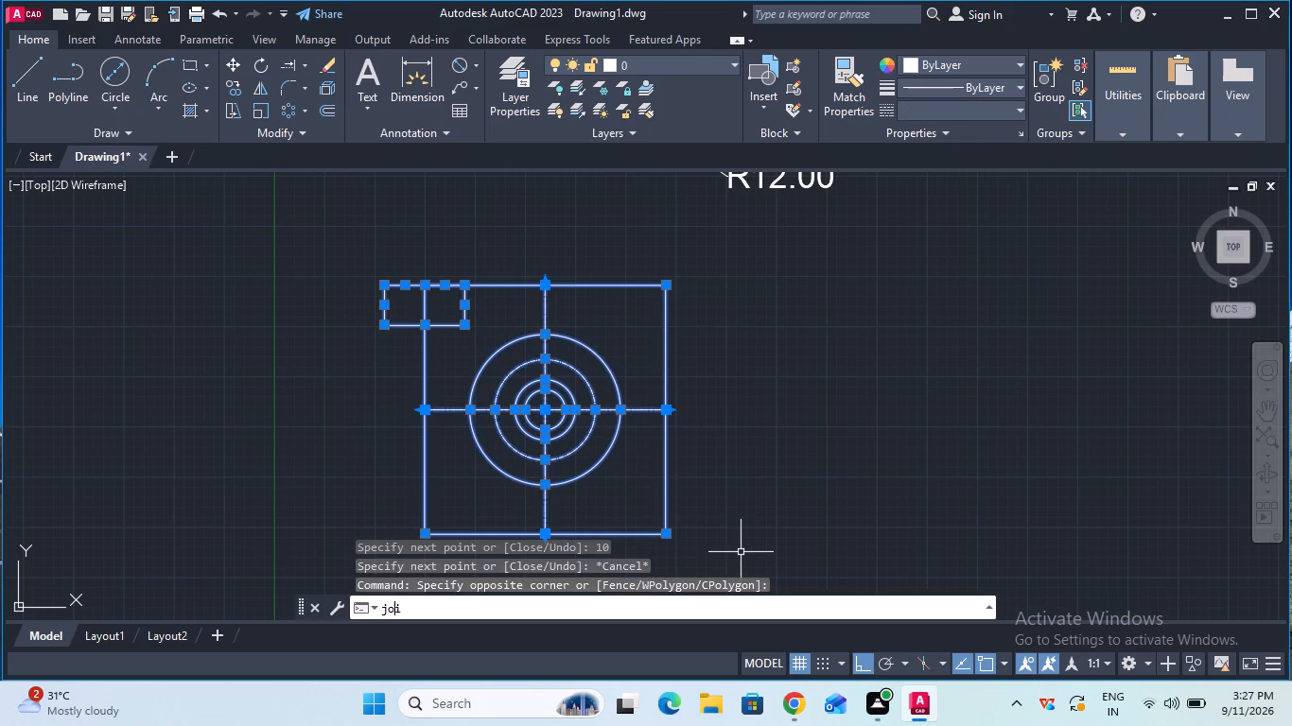
key(n)
click(541, 574)
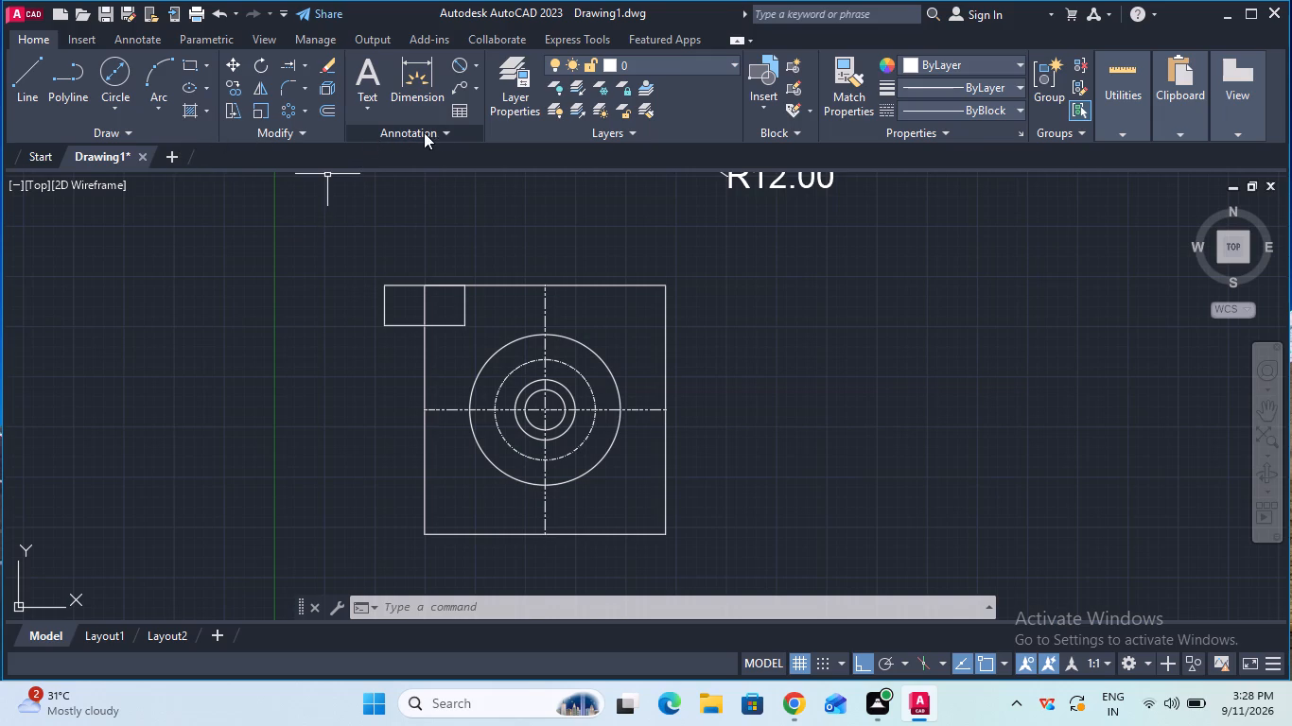
Copy the corner rectangle from its centre to the outline's upper-right side edge and to the lower-left corner.
click(236, 83)
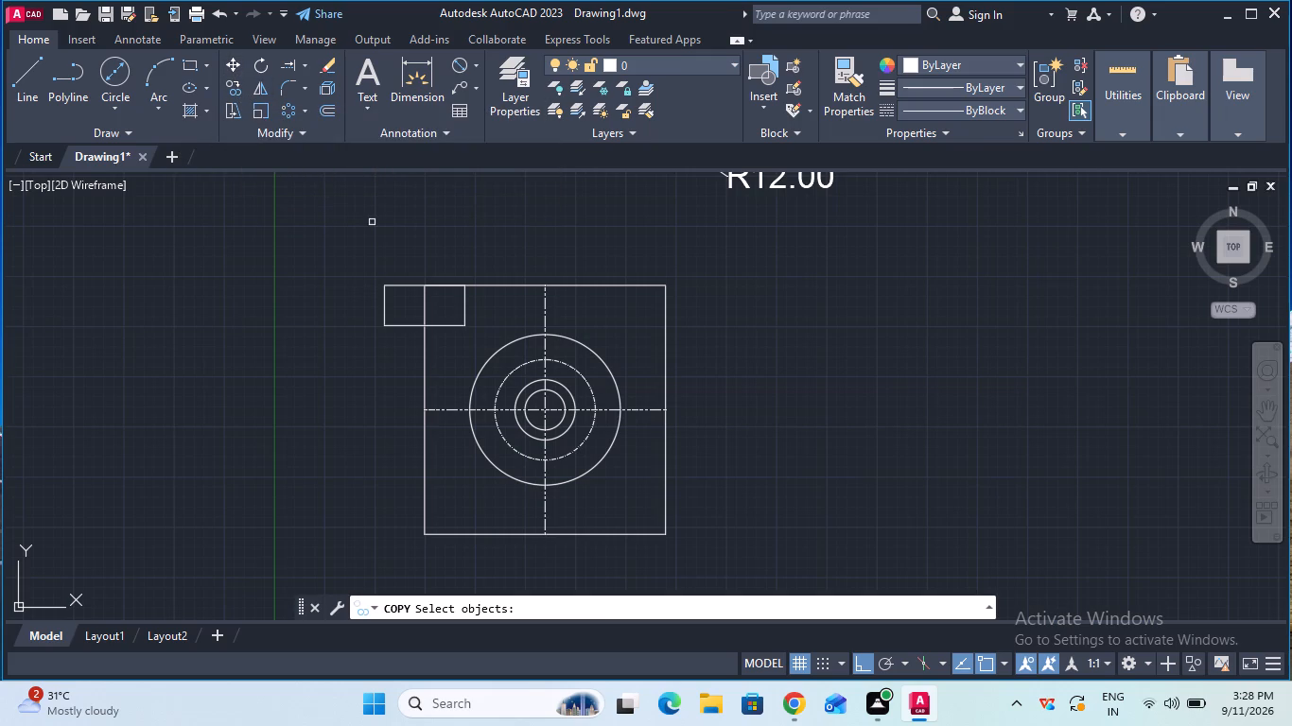
click(401, 285)
key(Return)
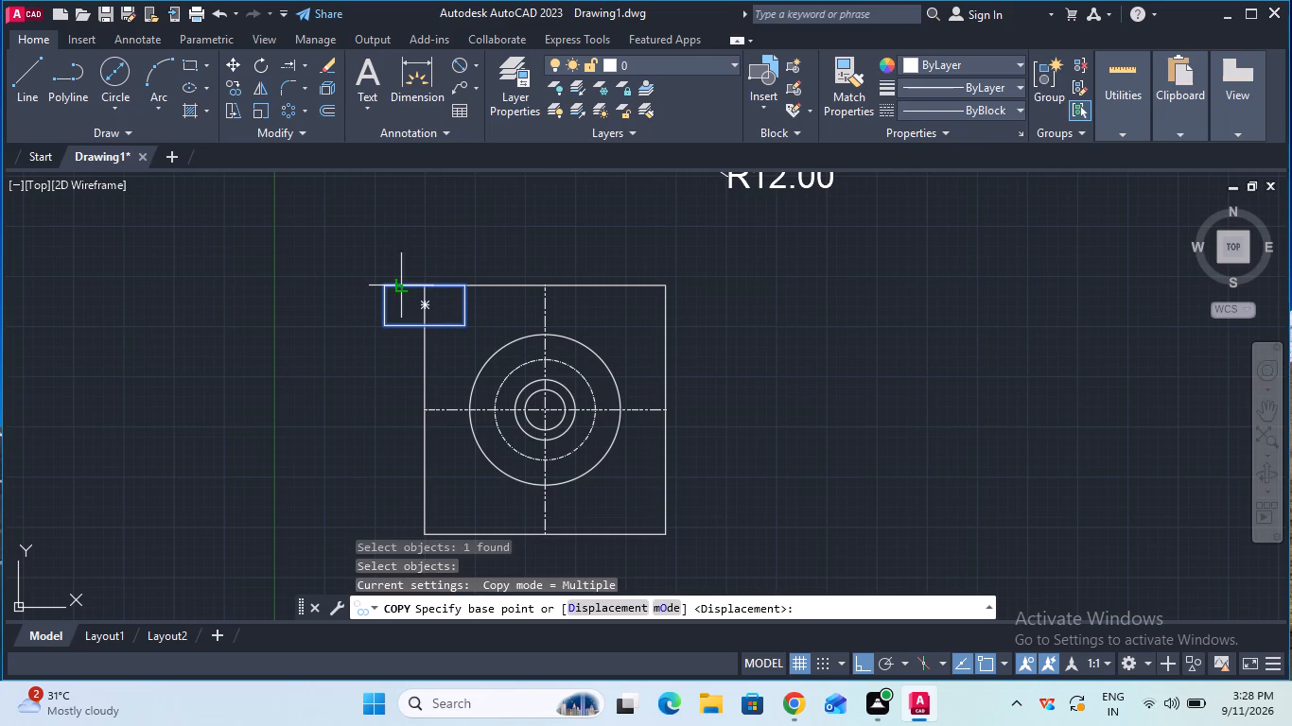
click(427, 306)
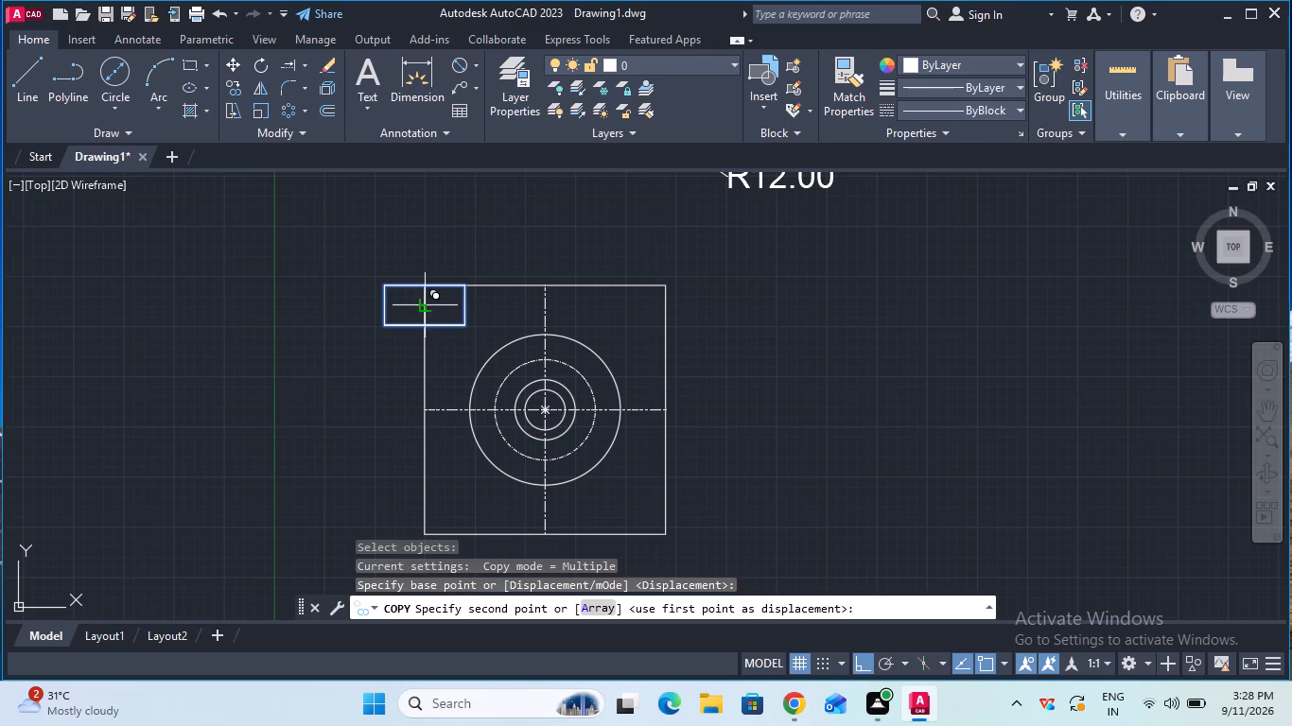
click(664, 307)
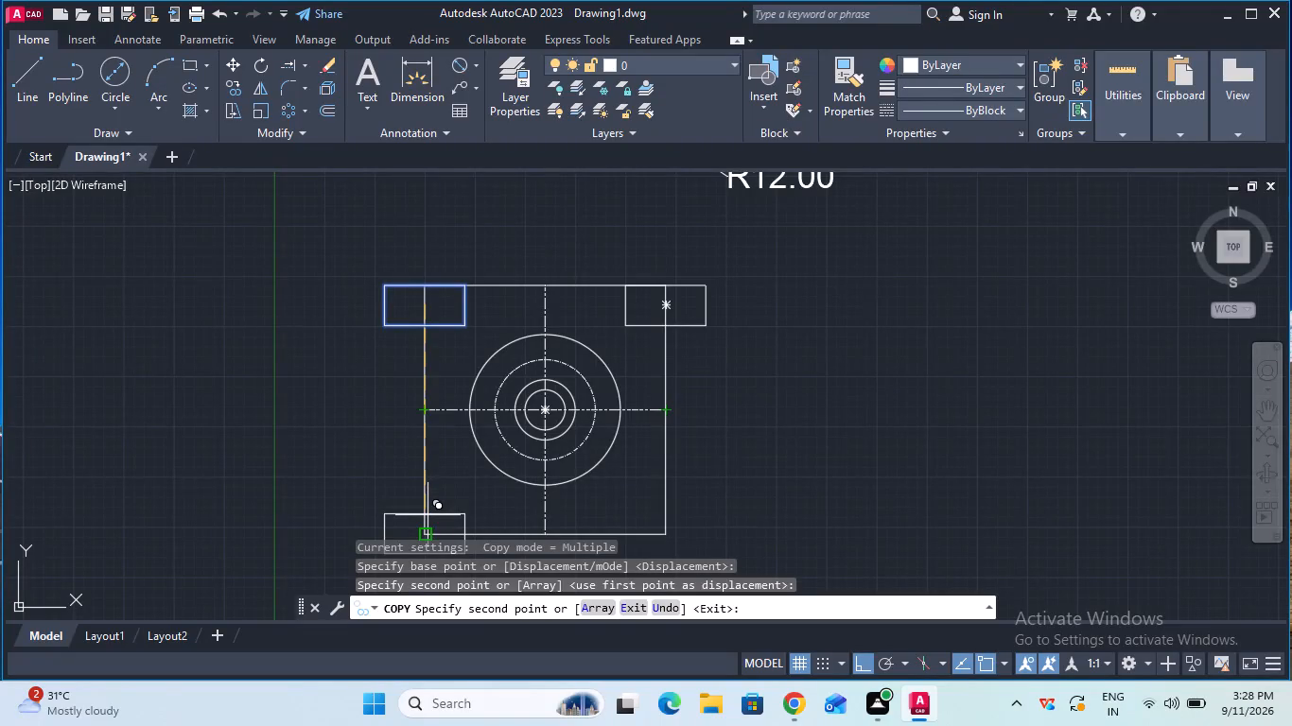
click(428, 515)
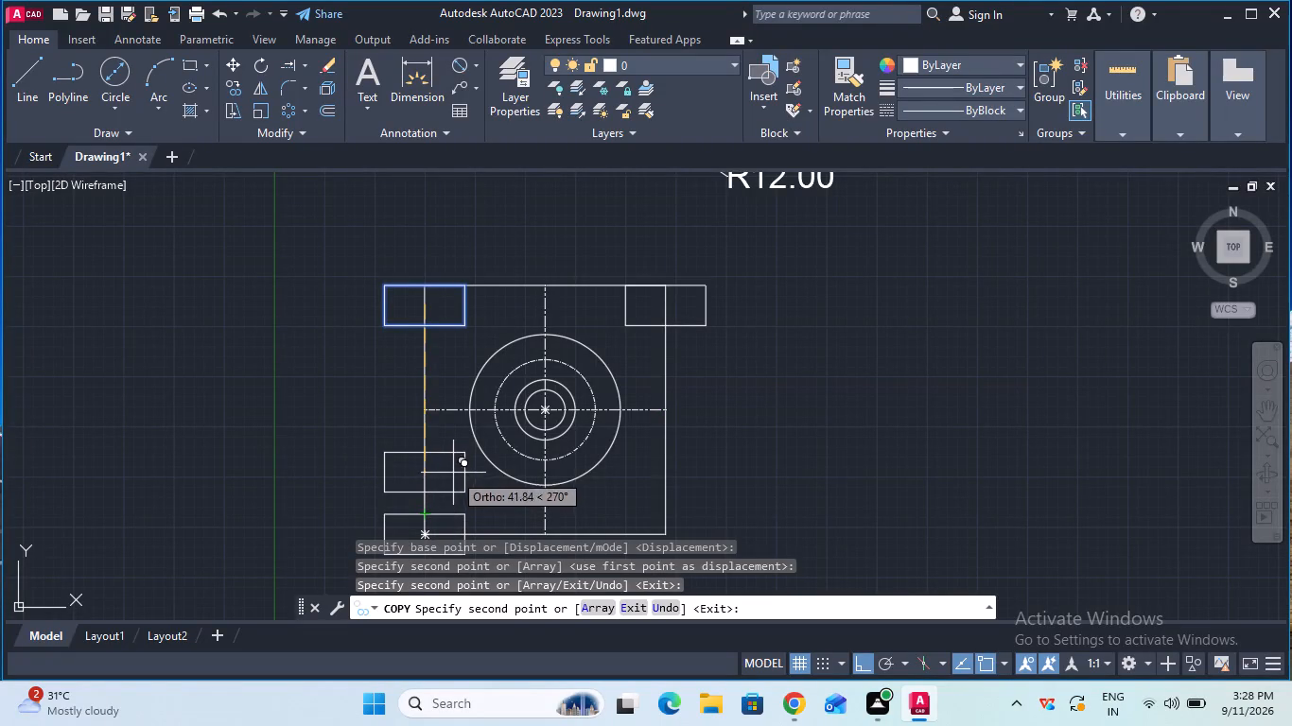
key(Escape)
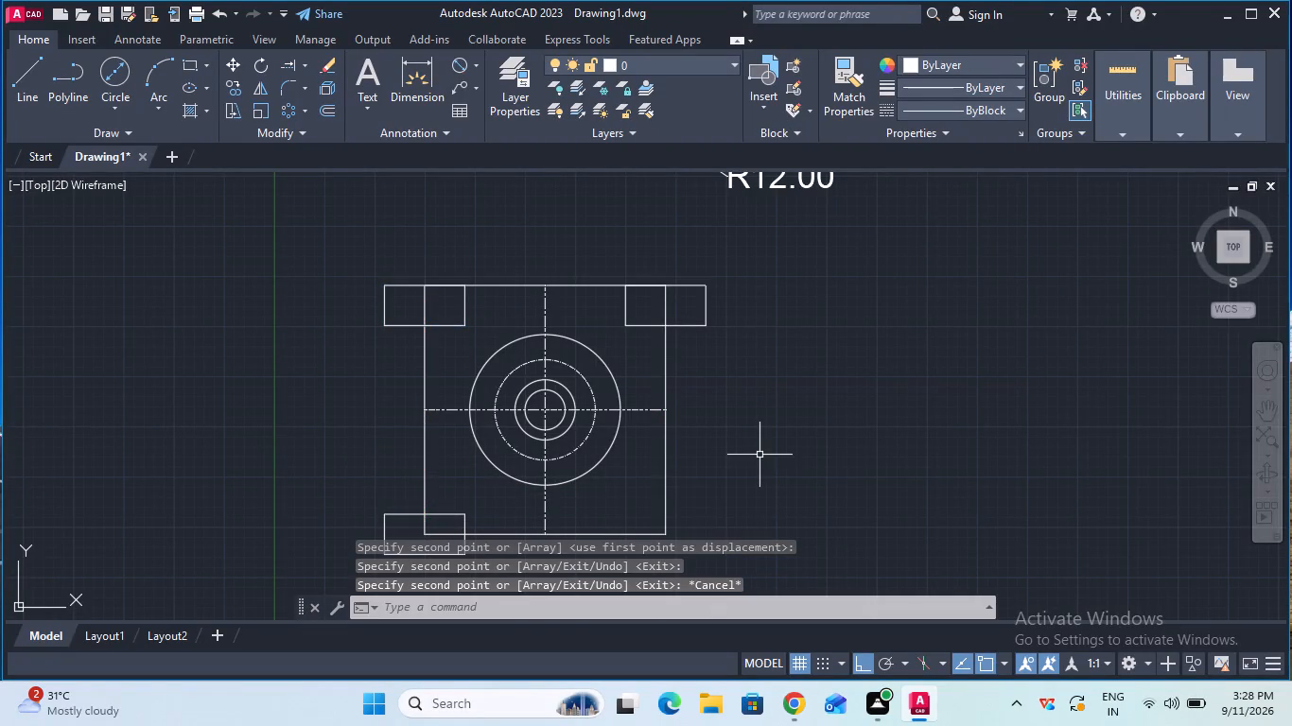
Move the lower-left rectangle straight up so its bottom edge lines up with the outline's bottom edge.
click(1269, 413)
drag(1108, 495, 1108, 483)
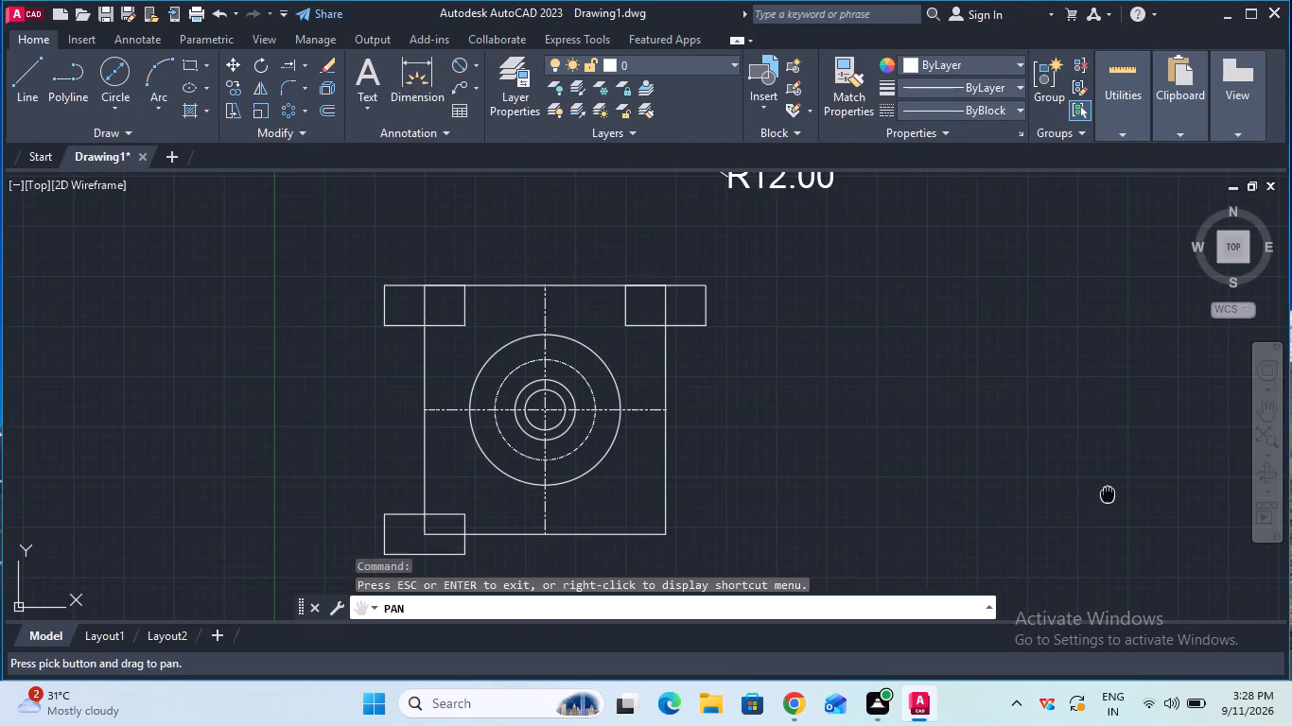
drag(1108, 483, 1114, 402)
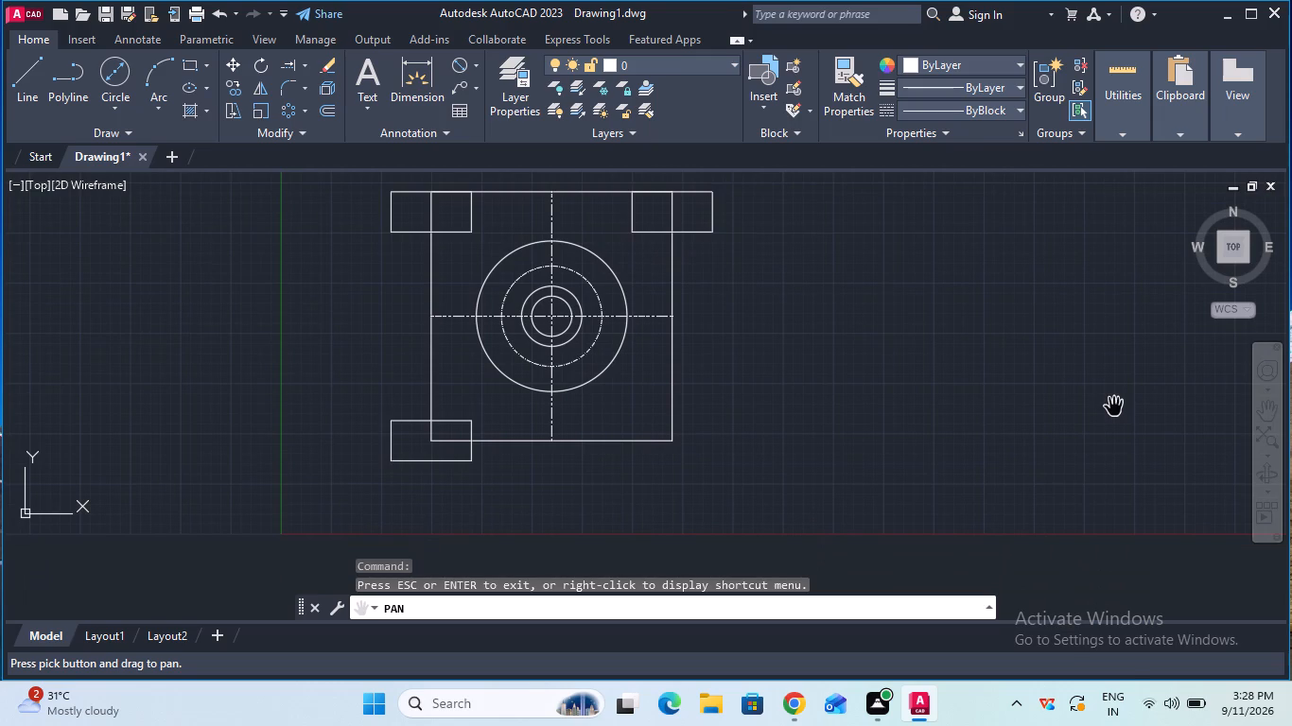
key(Escape)
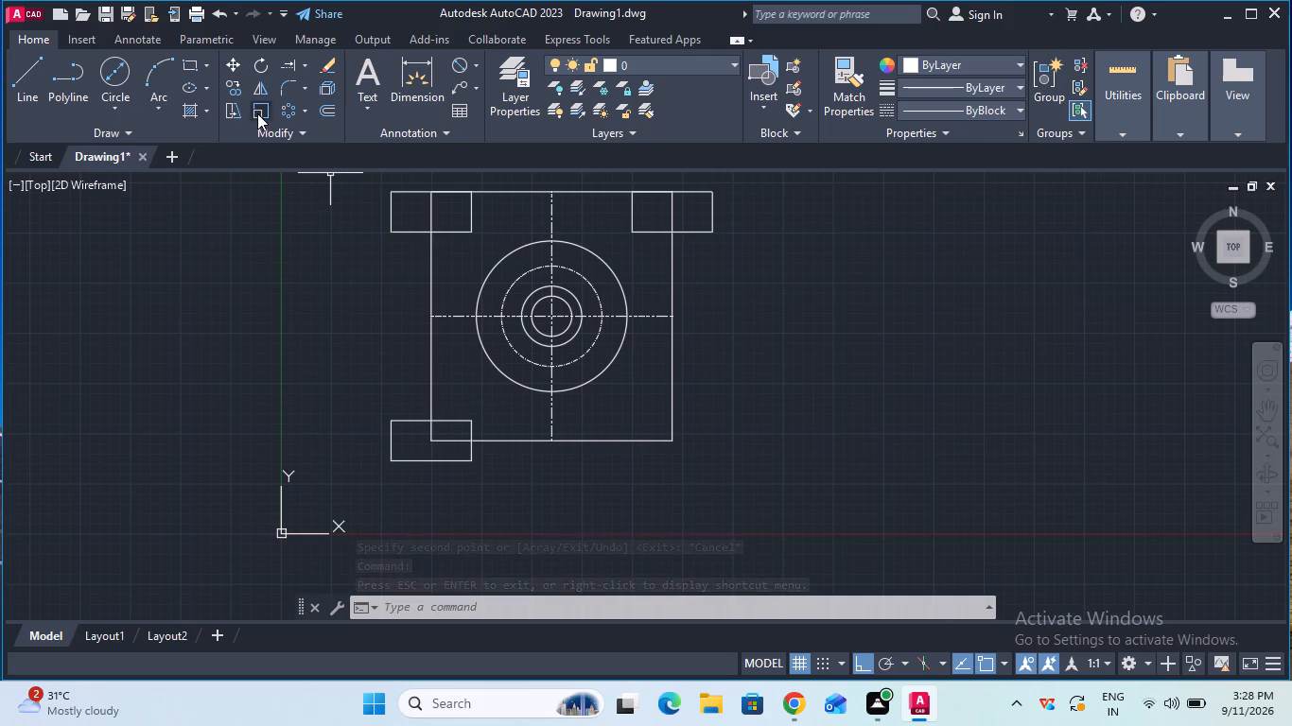
click(235, 68)
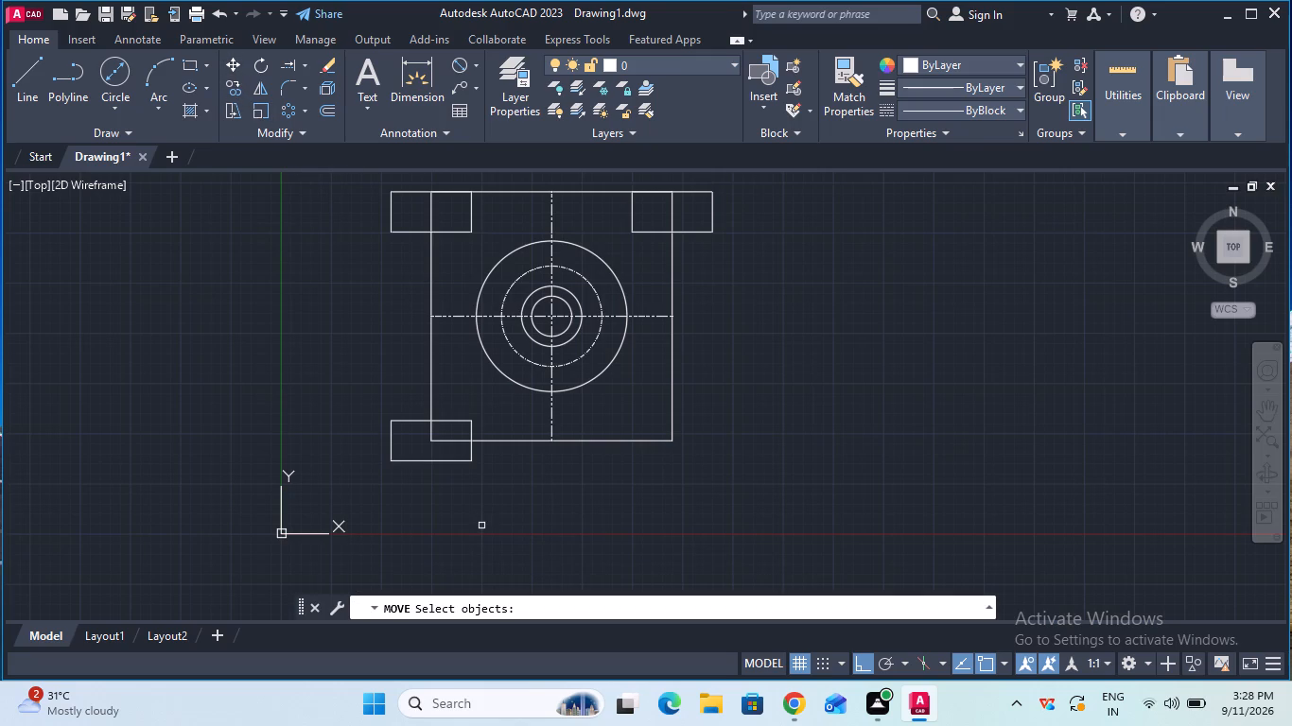
click(453, 419)
key(Return)
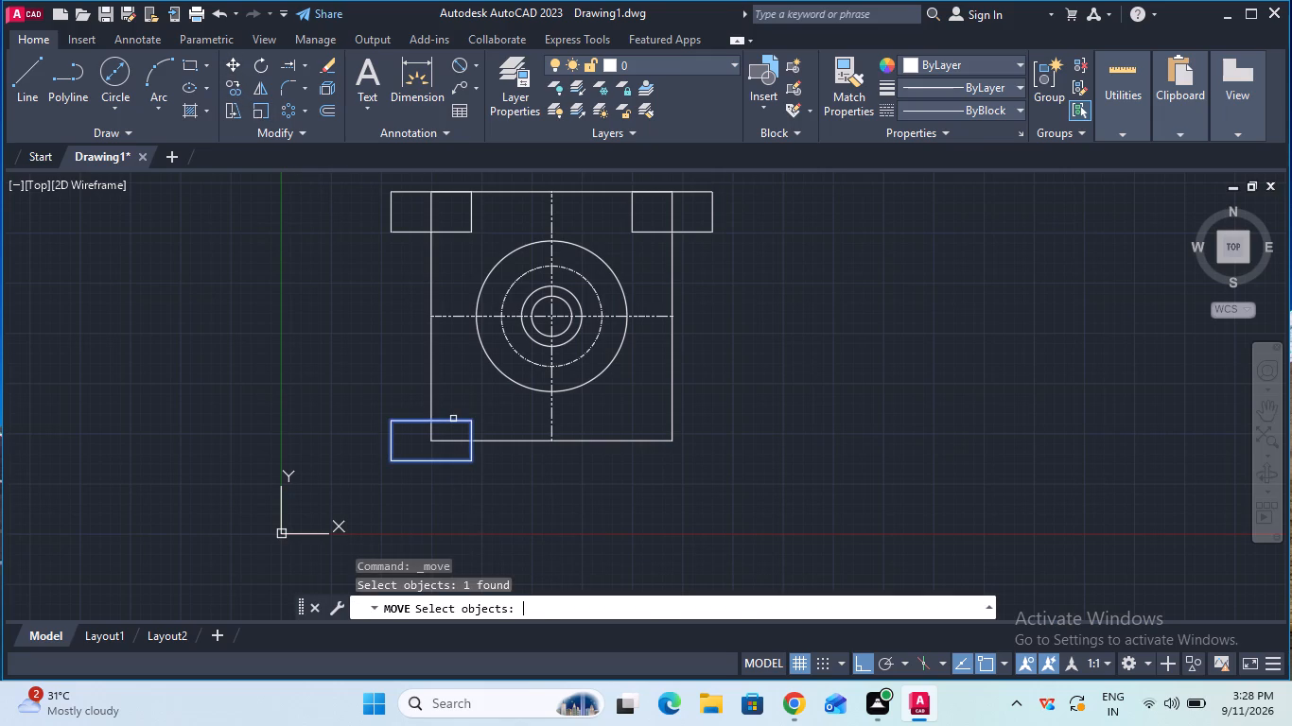
click(432, 435)
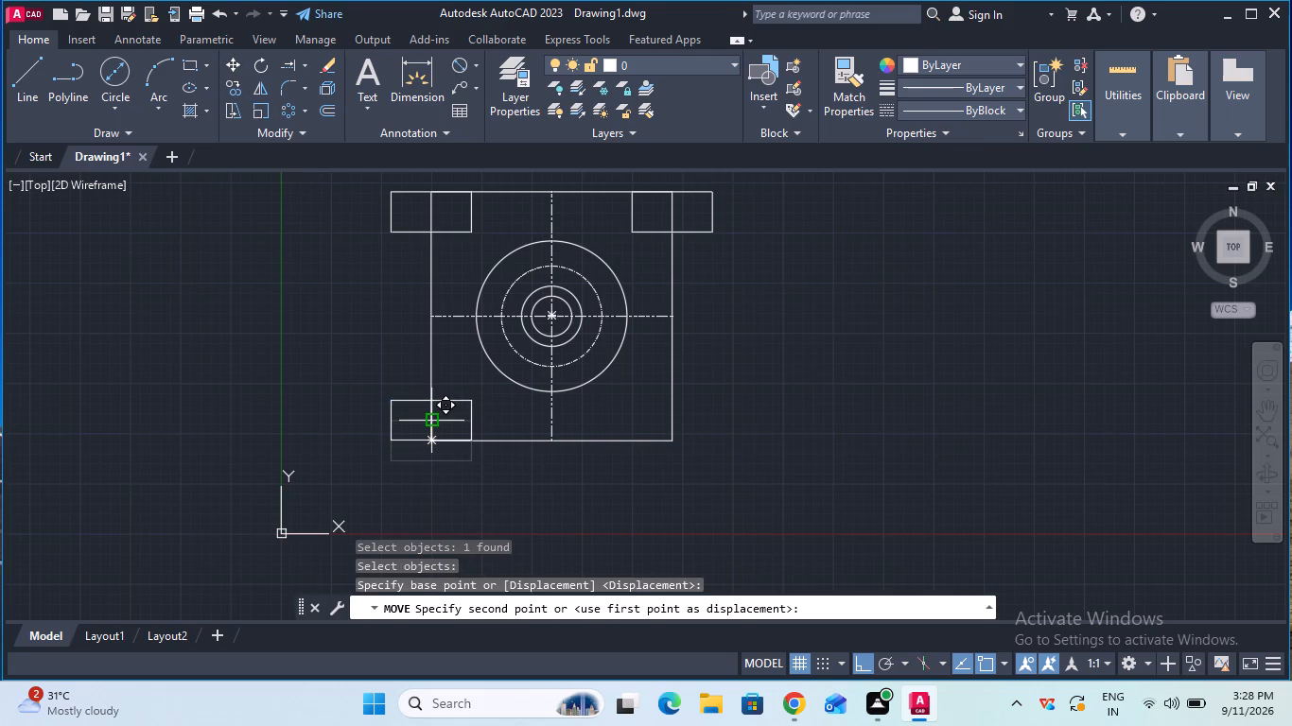
click(432, 415)
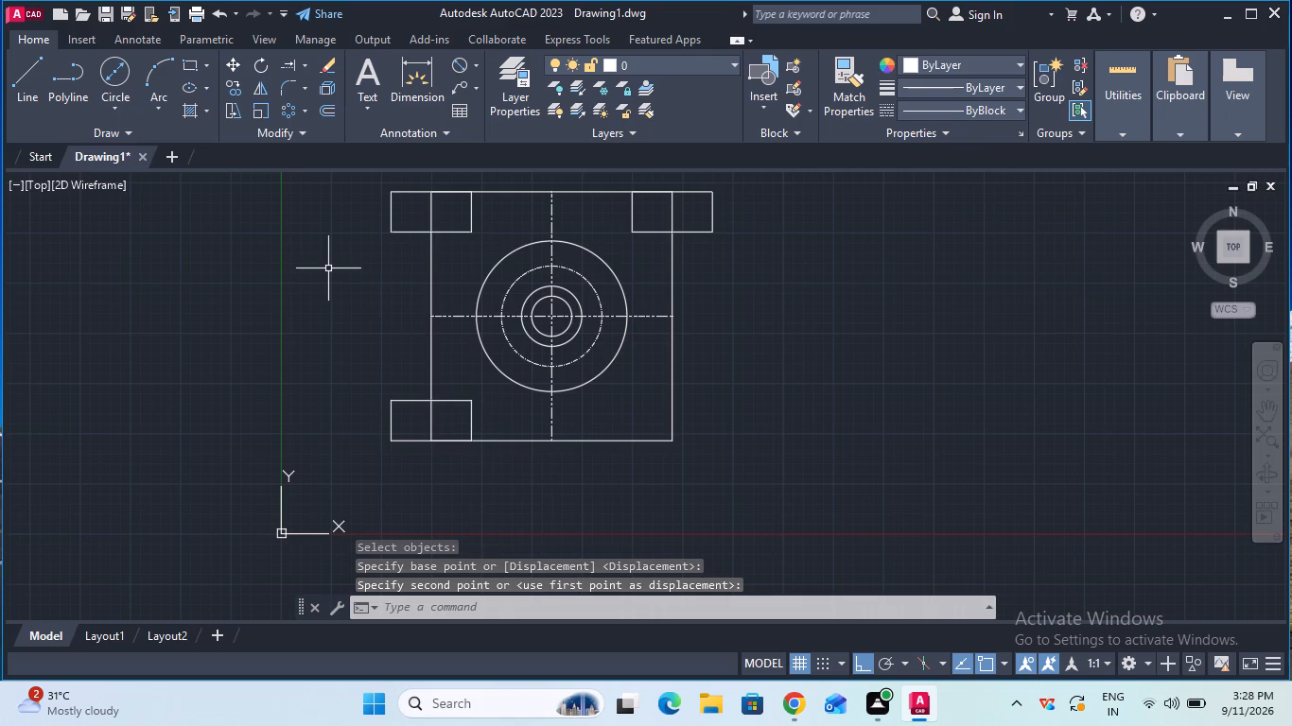
Copy the lower-left rectangle from its centre horizontally to the outline's opposite side edge at the lower-right corner.
click(235, 96)
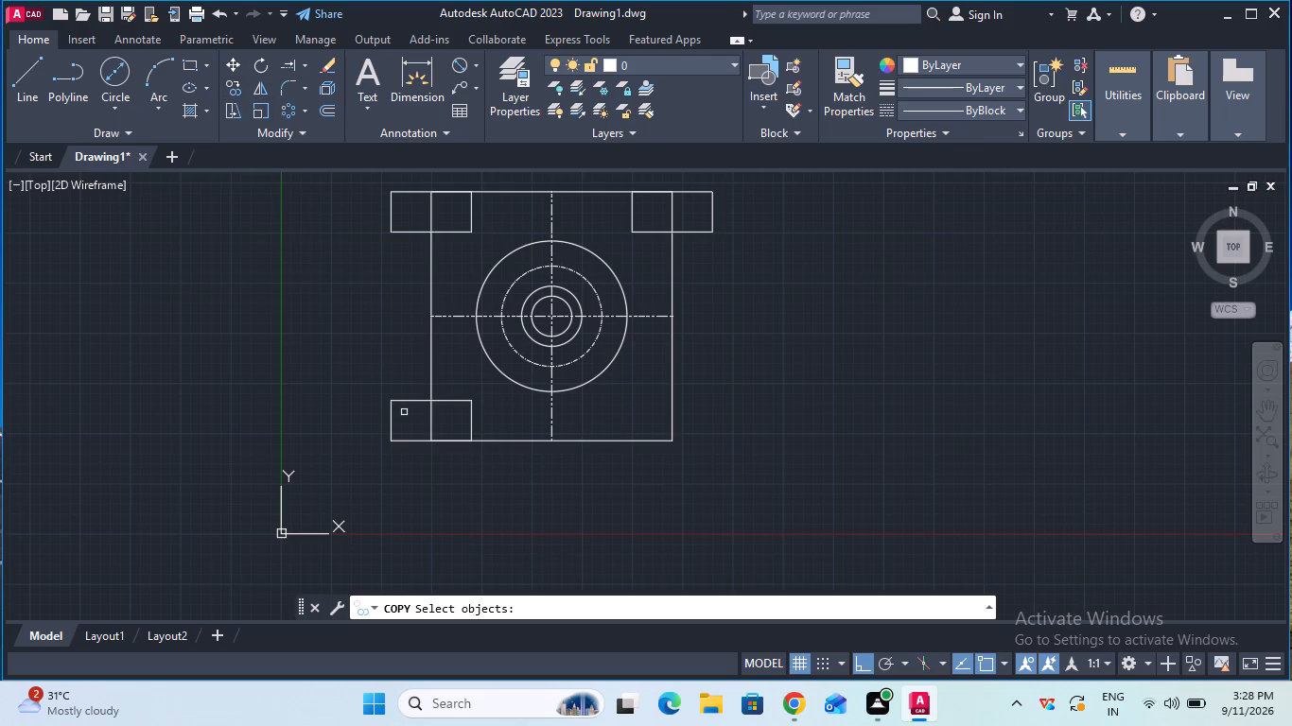
click(471, 426)
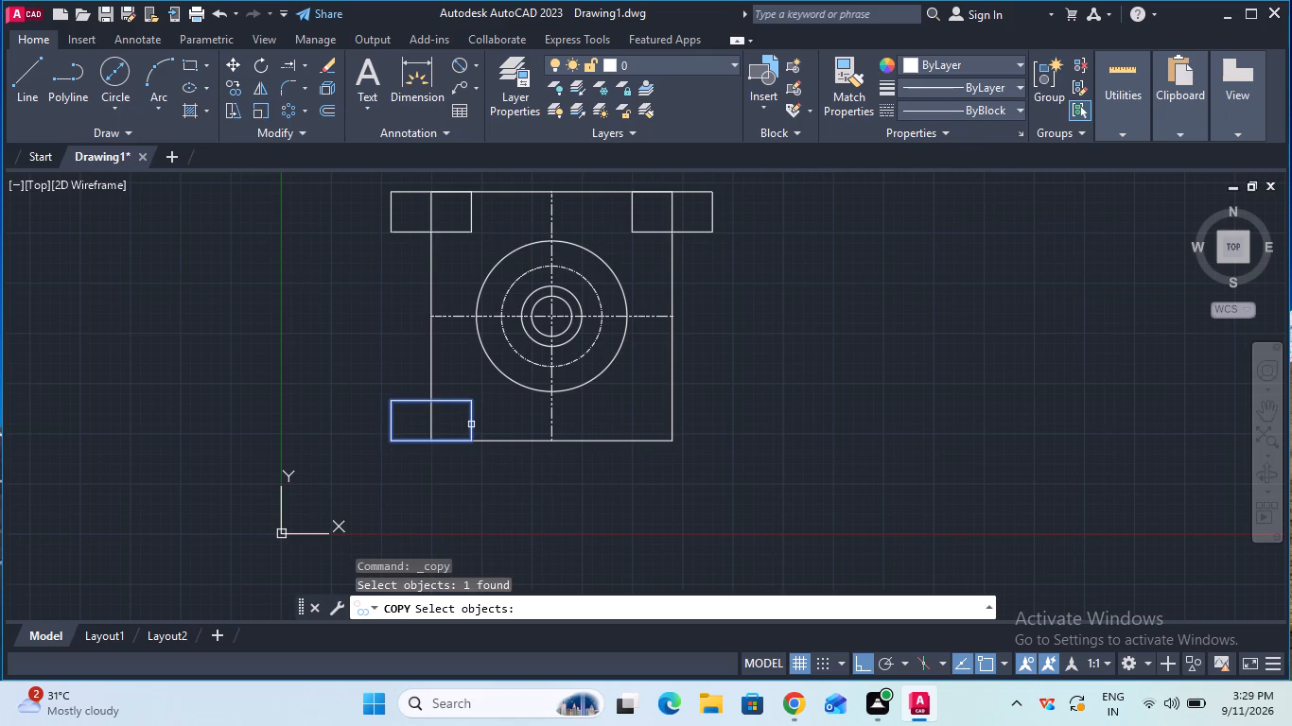
key(Return)
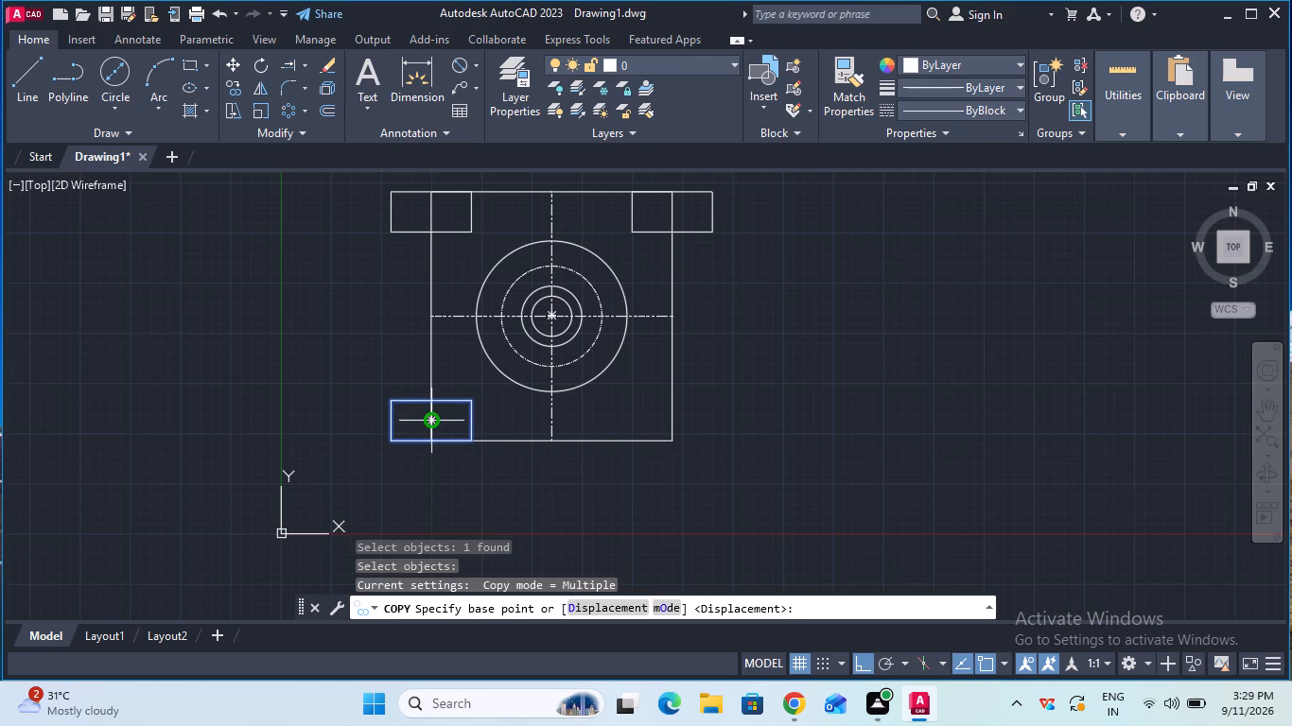
click(428, 417)
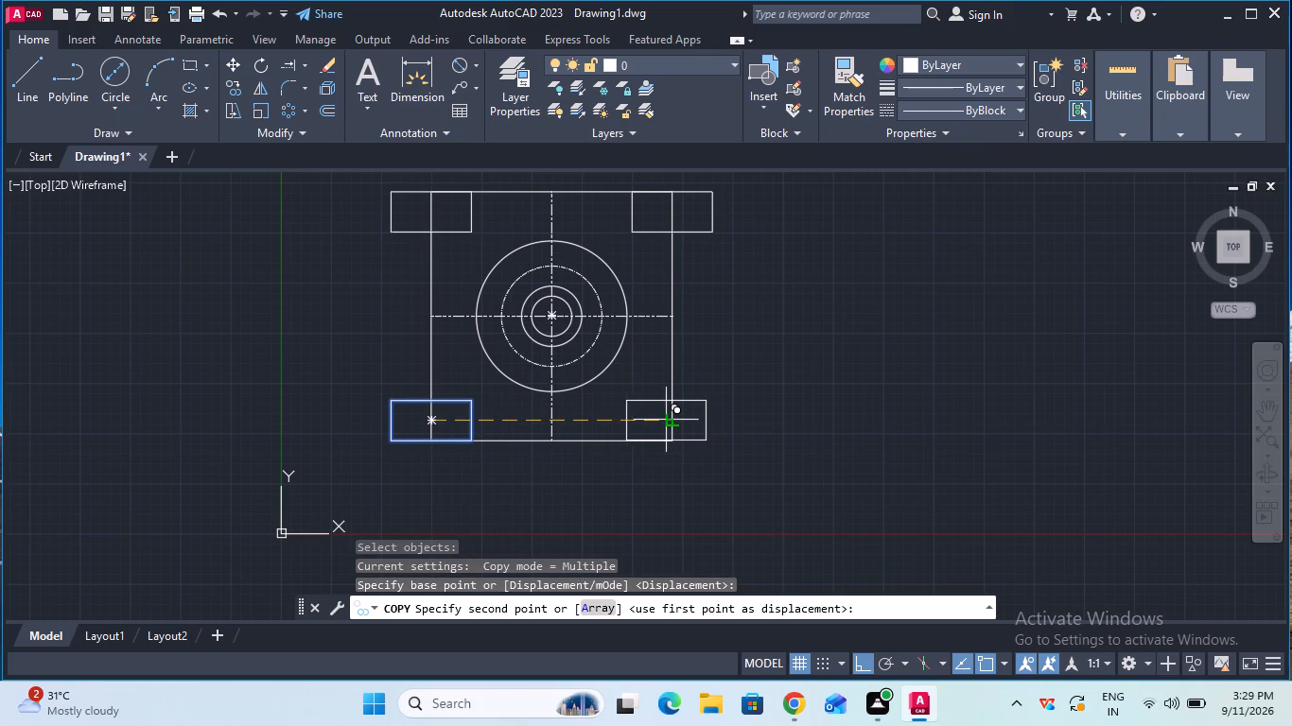
click(671, 420)
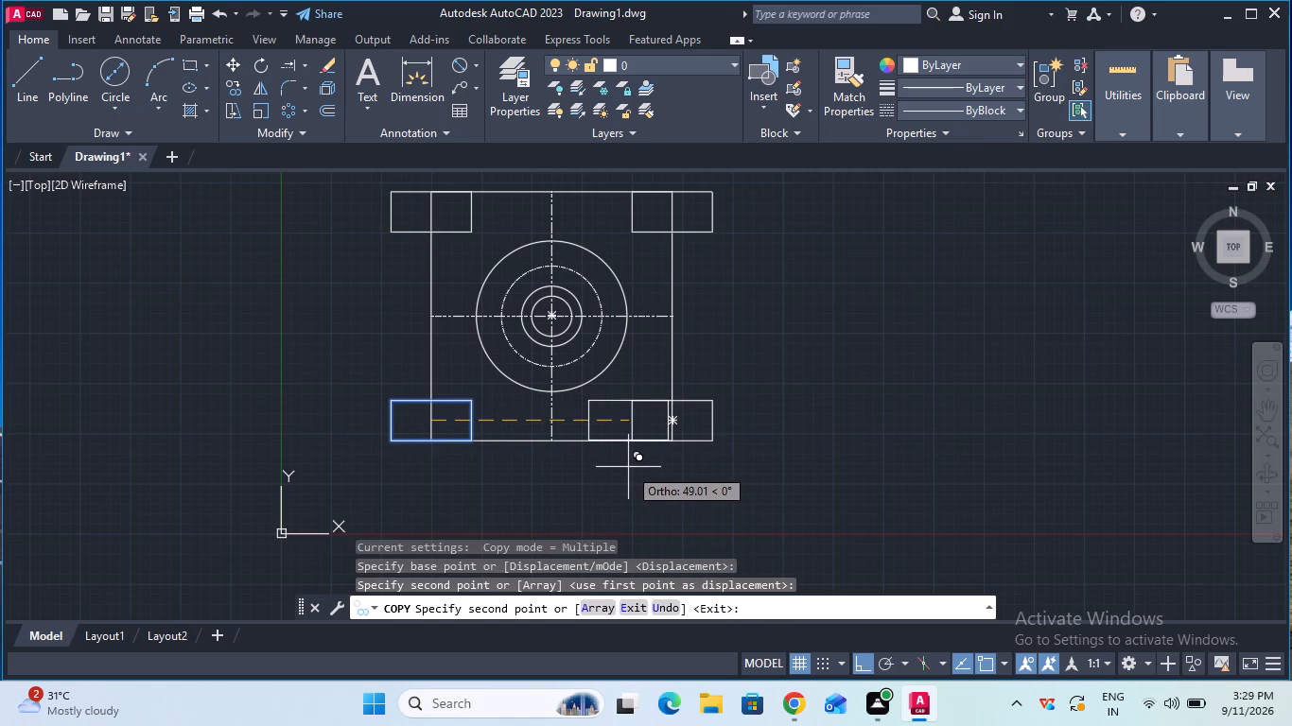
key(Escape)
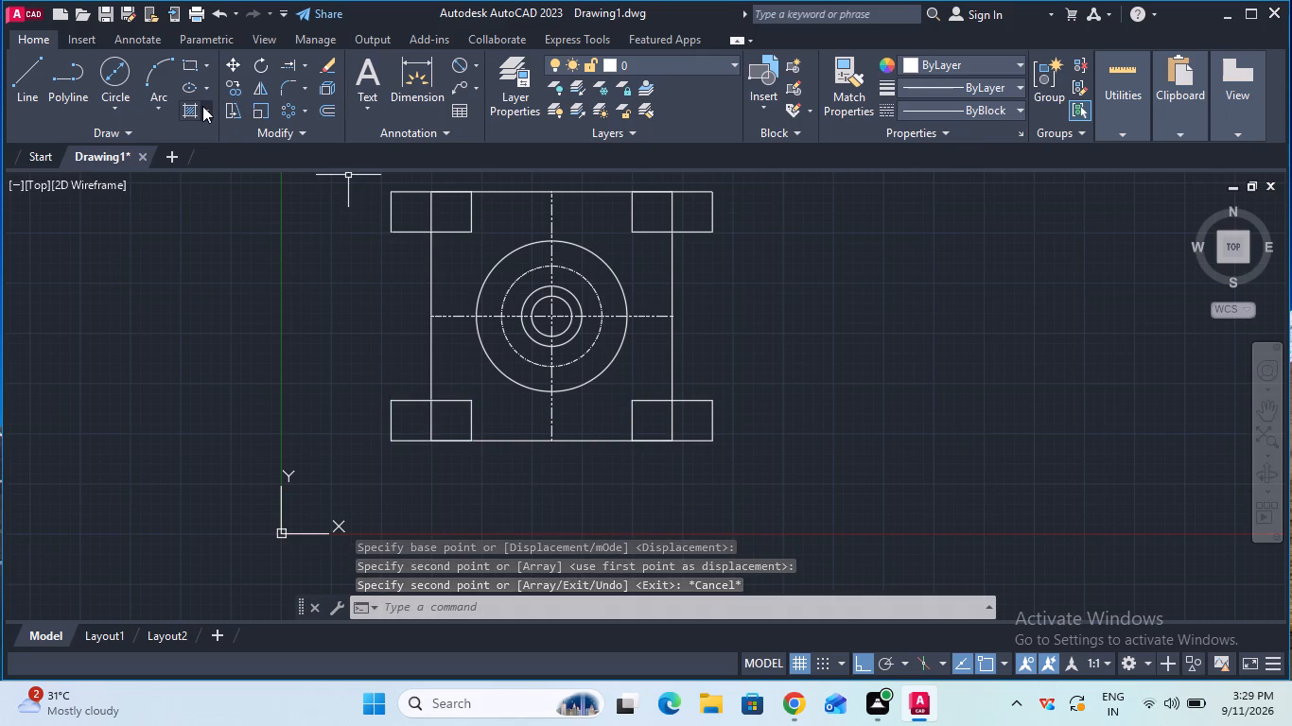
Add a diameter dimension to the largest circle, placing its text outside the outline beside the horizontal centerline.
click(457, 65)
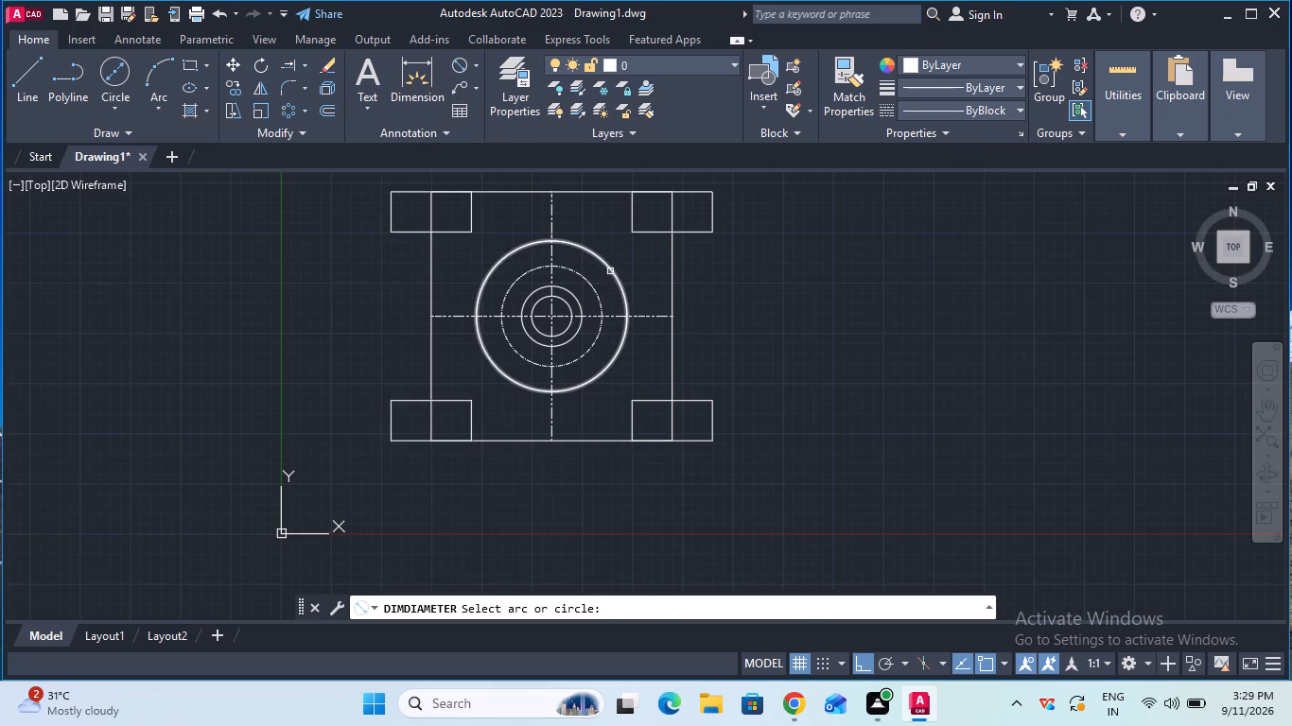
click(611, 268)
click(701, 317)
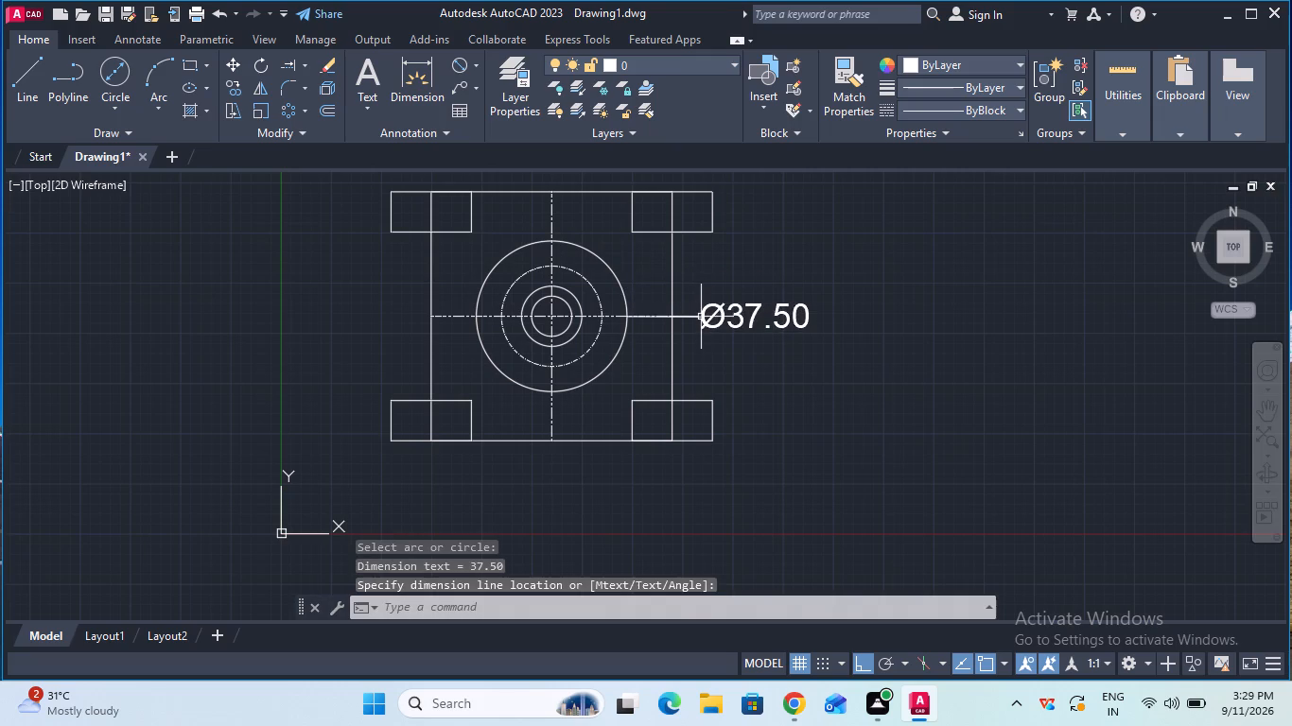
Add a diameter dimension to the dash-dot circle, placing its text outside the outline just above the largest circle's dimension.
click(456, 73)
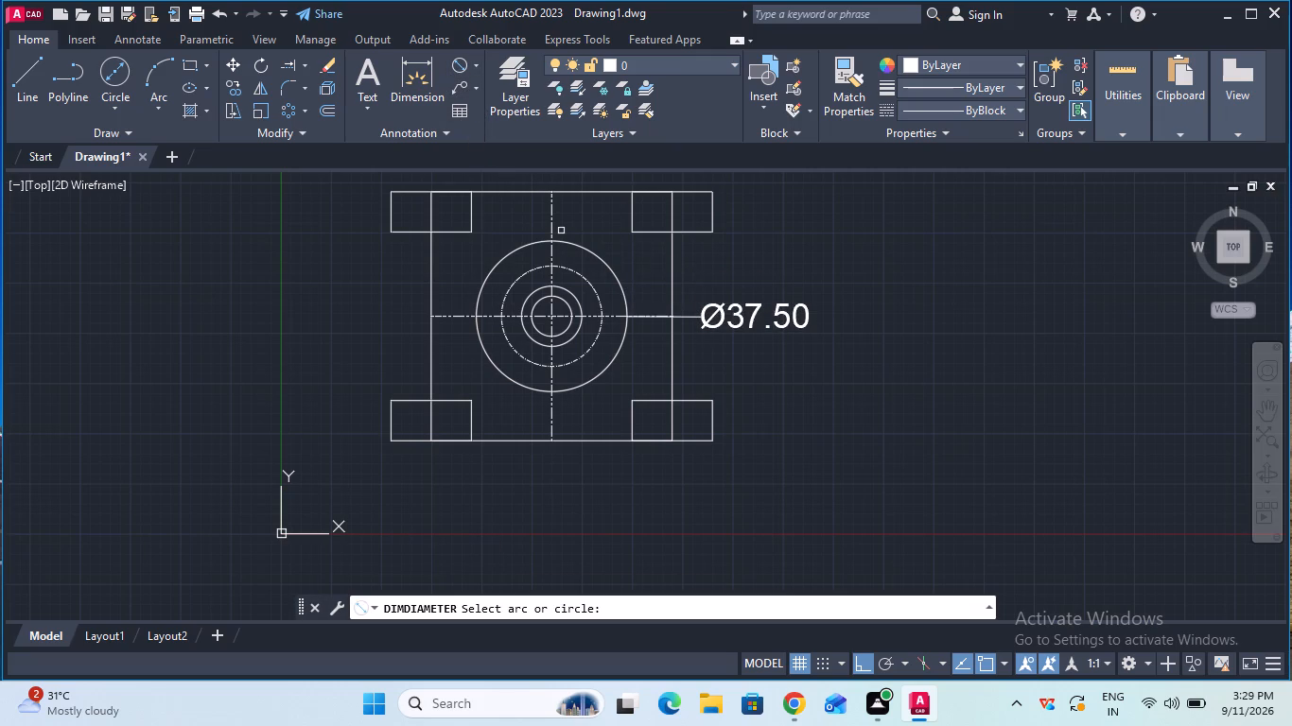
click(600, 299)
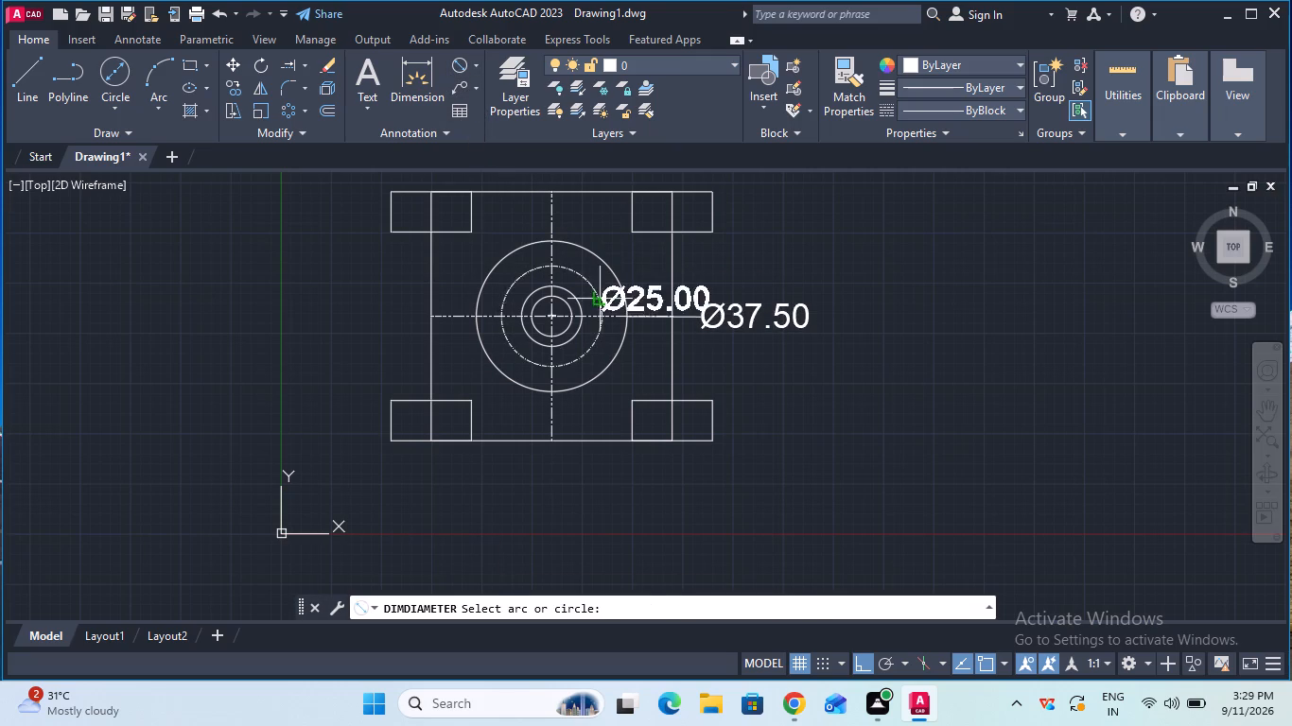
click(702, 277)
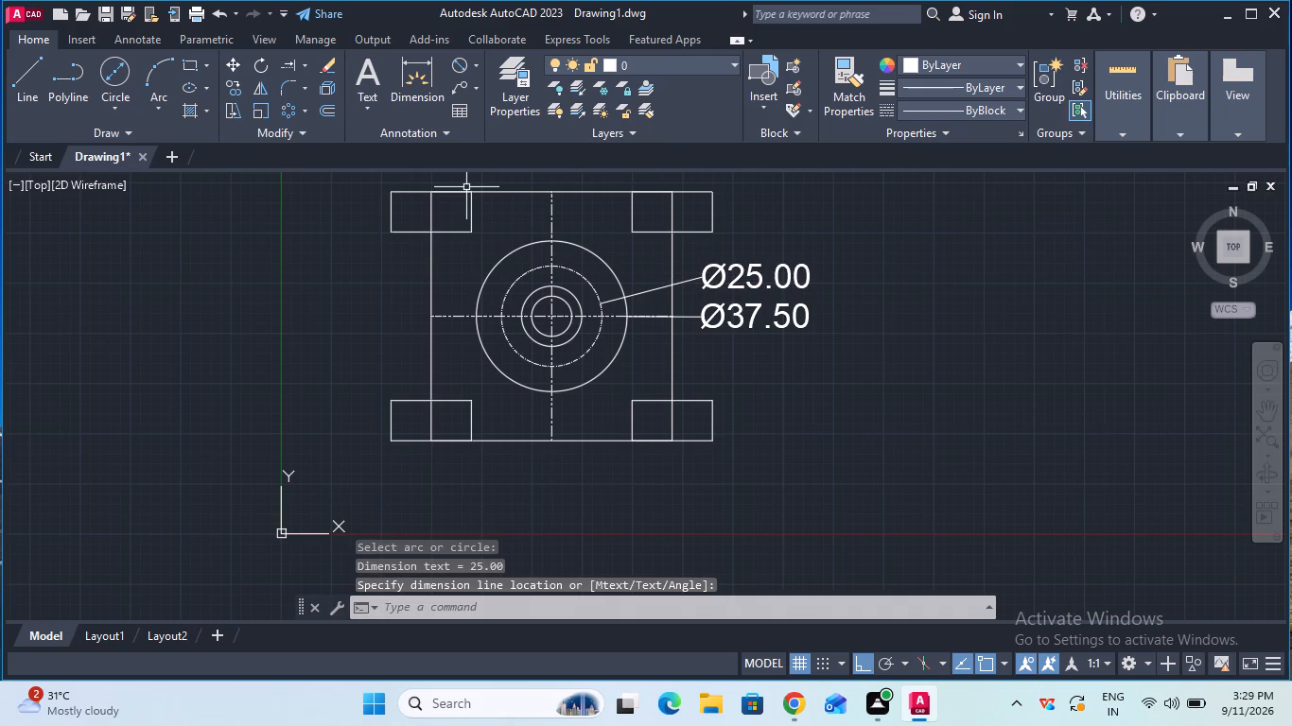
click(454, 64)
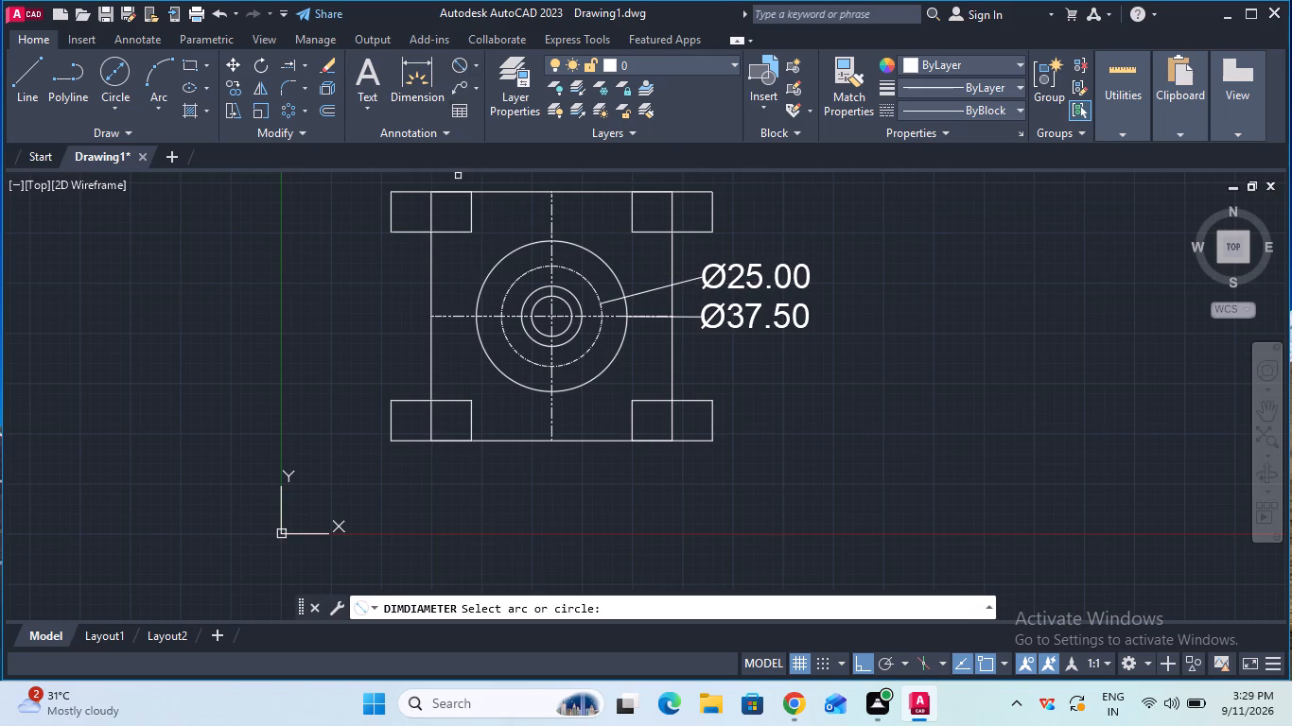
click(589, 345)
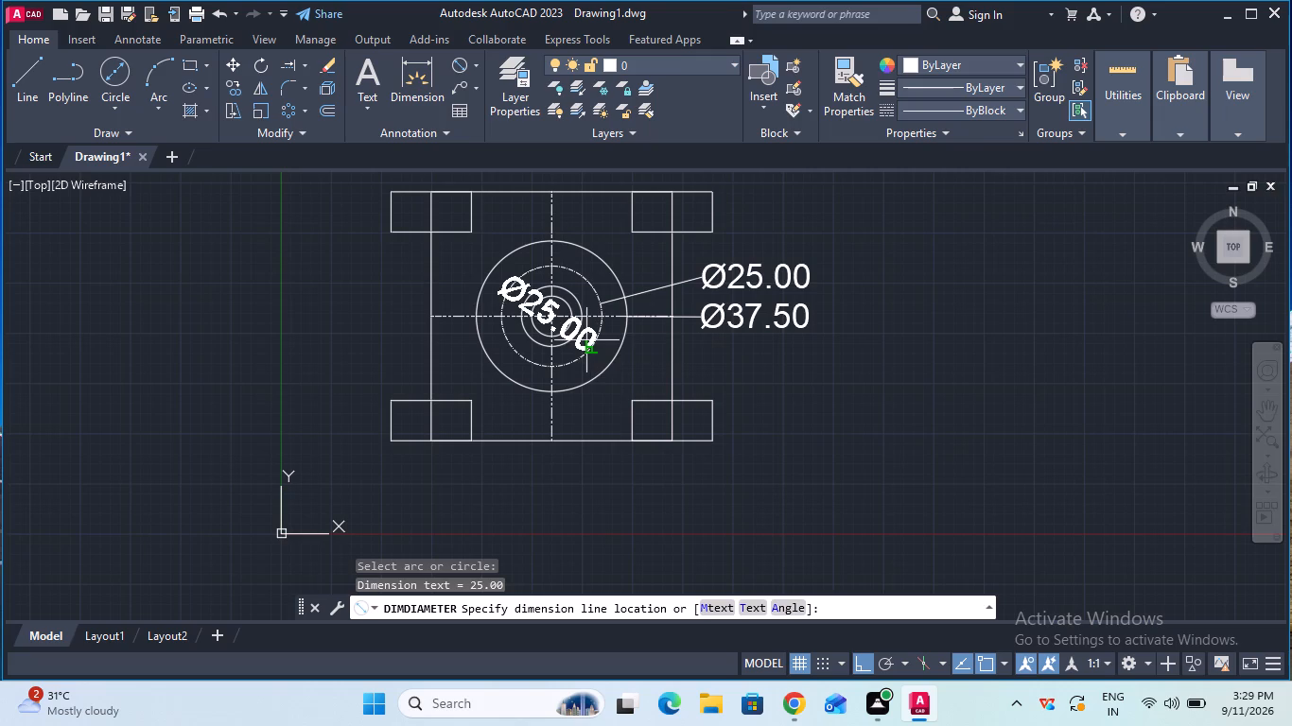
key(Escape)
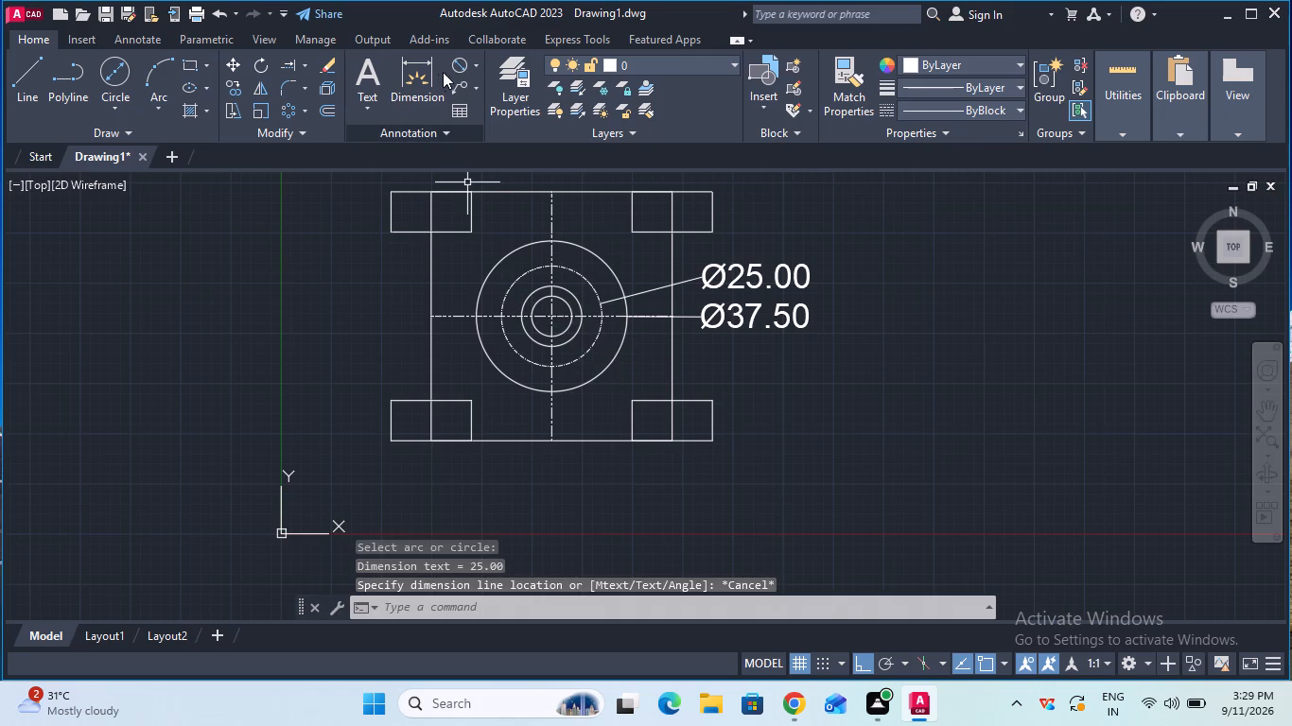
Add a diameter dimension to the circle just inside the dash-dot circle, placing its text outside the outline below the other dimensions.
click(458, 62)
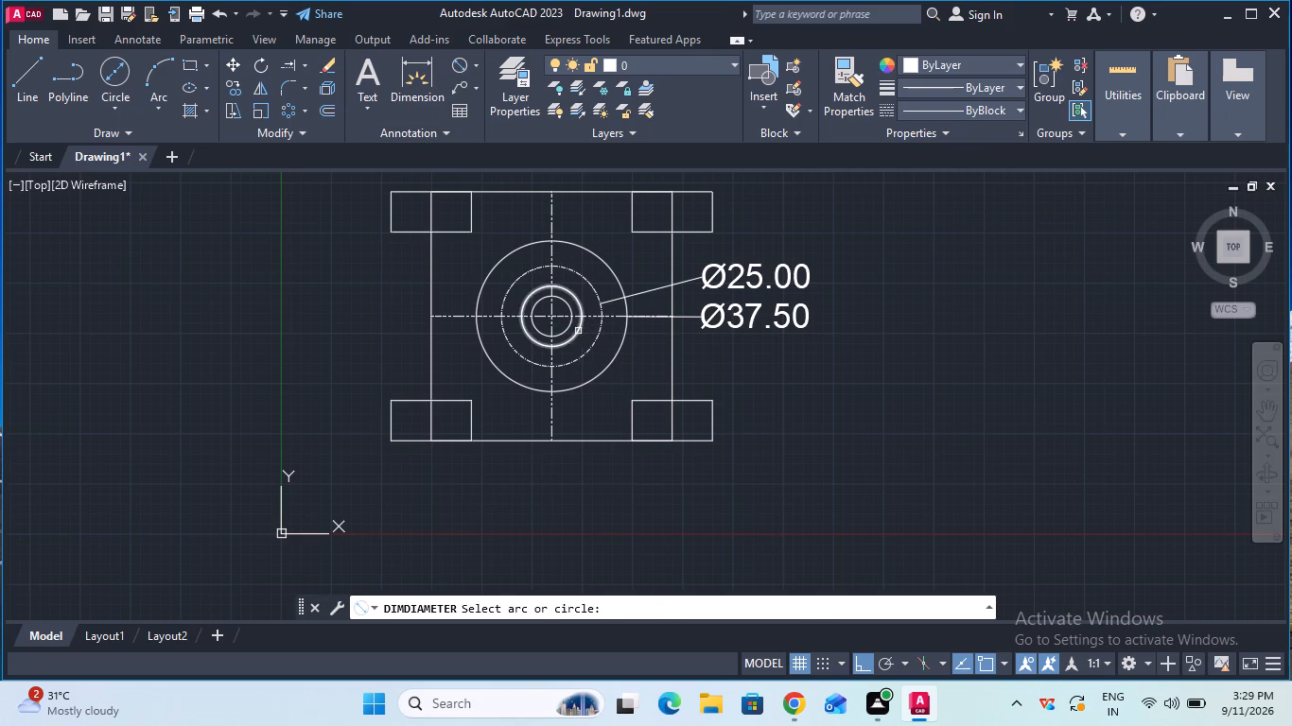
click(578, 331)
click(707, 362)
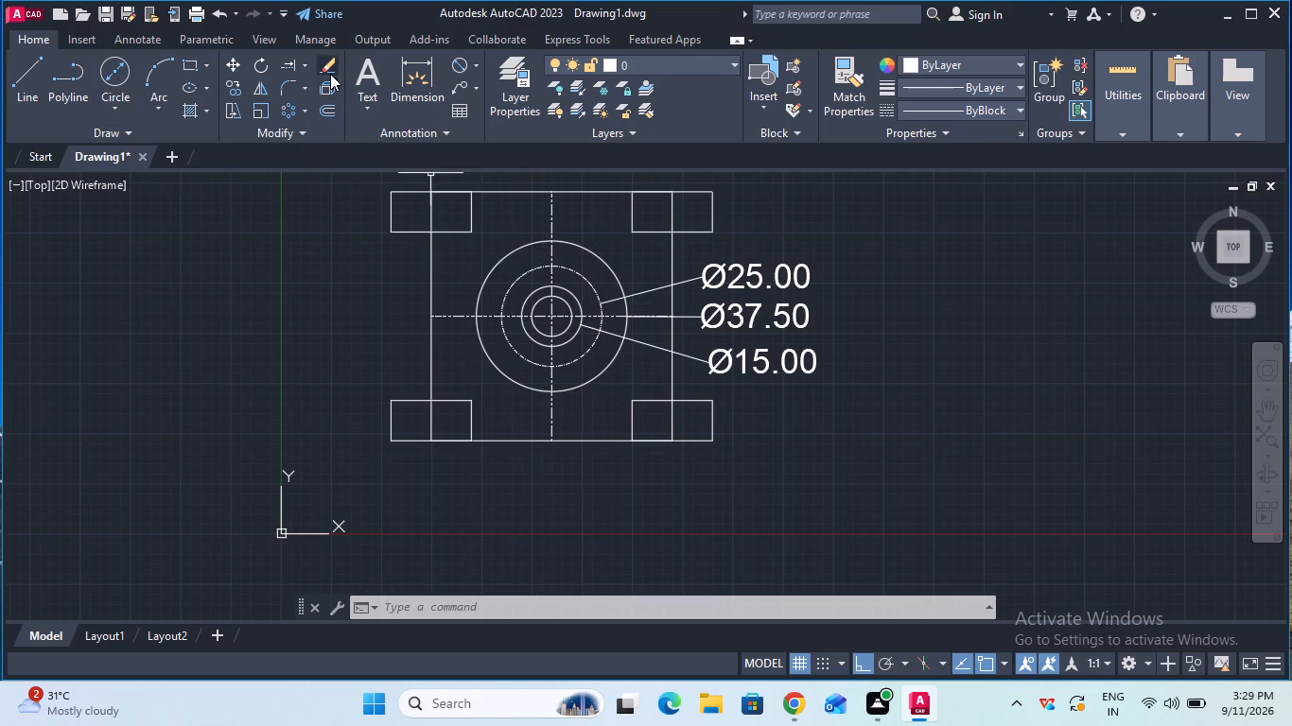
Draw a circle of radius 2.1 mm centred on the top quadrant of the dash-dot circle.
click(114, 77)
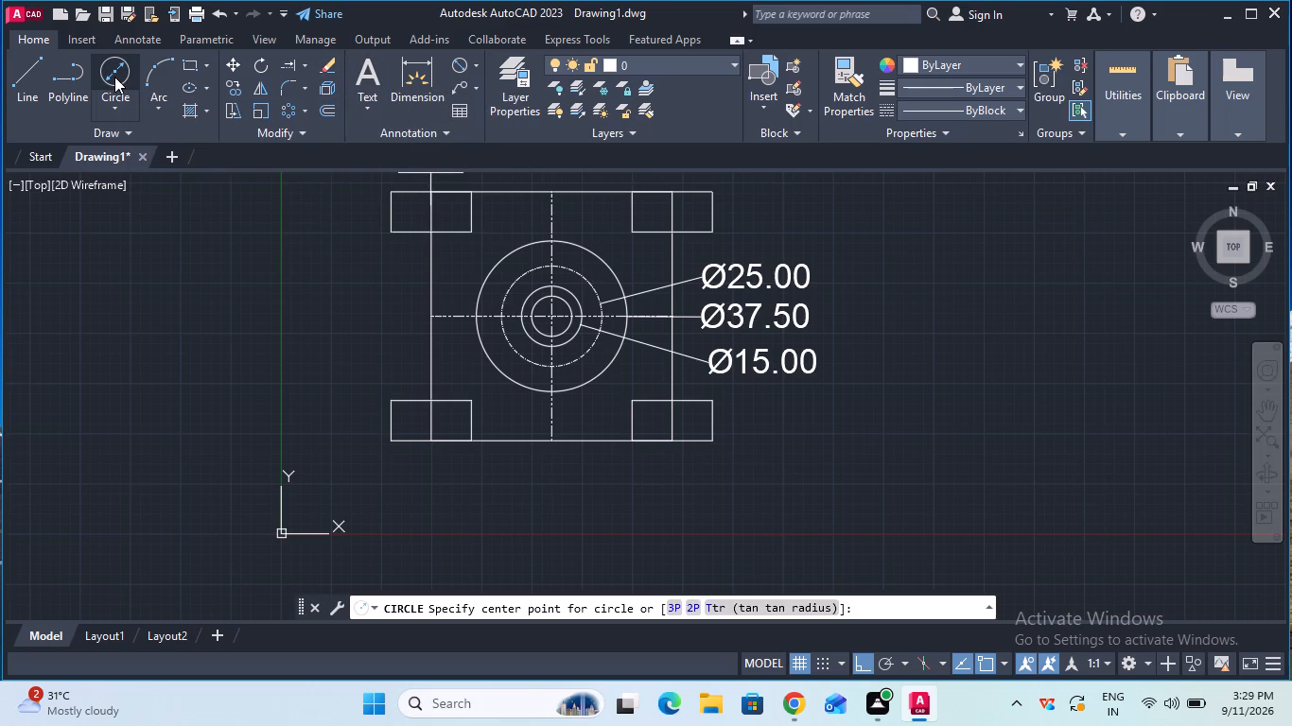
click(116, 102)
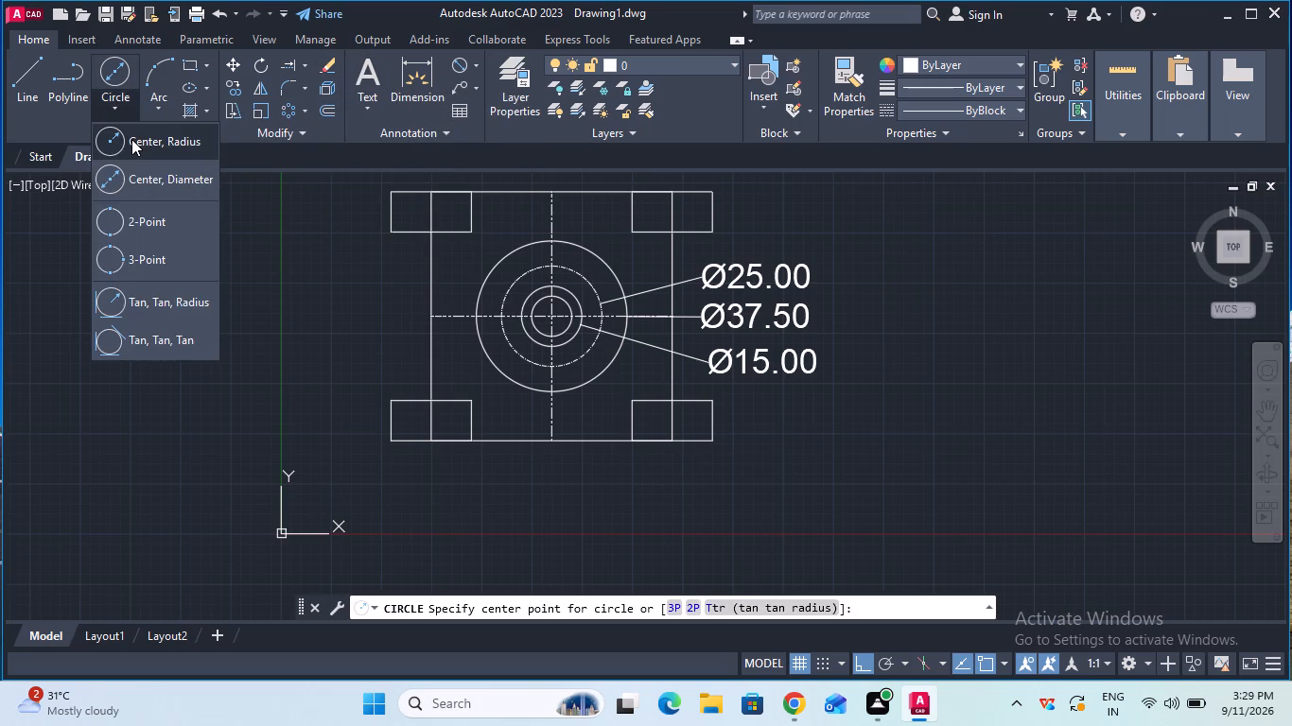
click(131, 139)
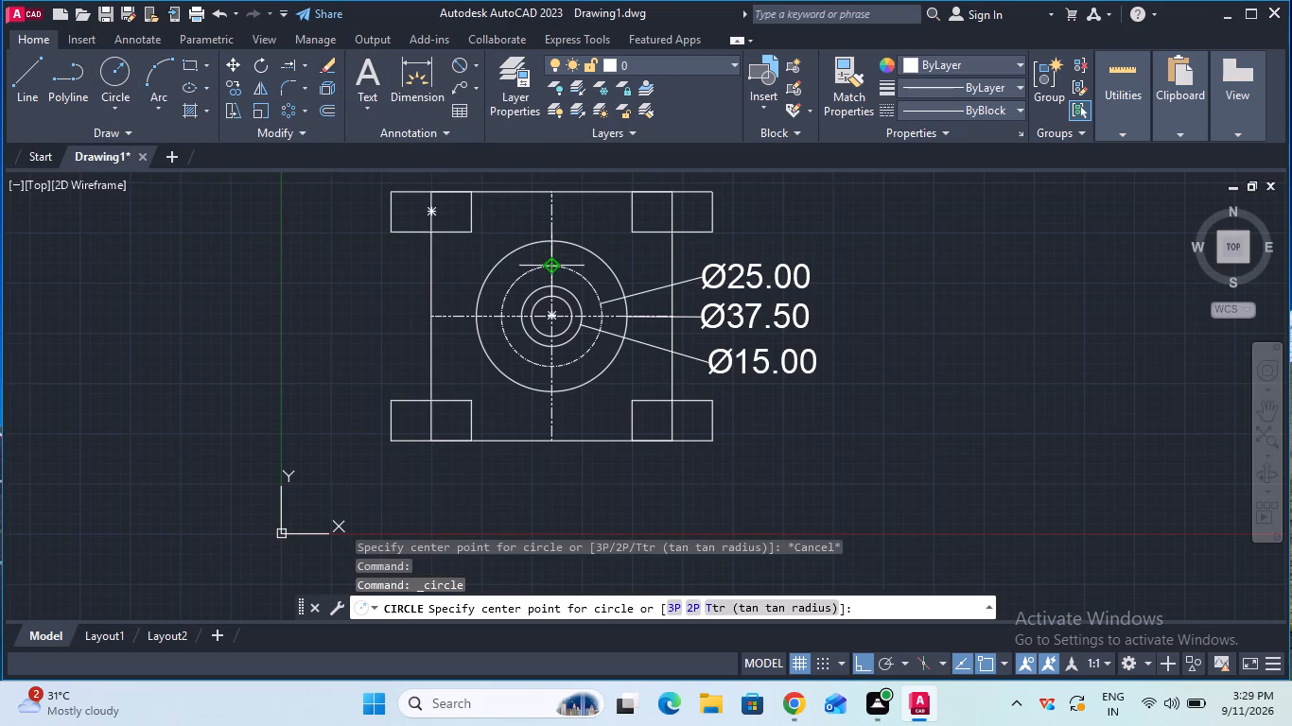
click(549, 268)
text(2.1)
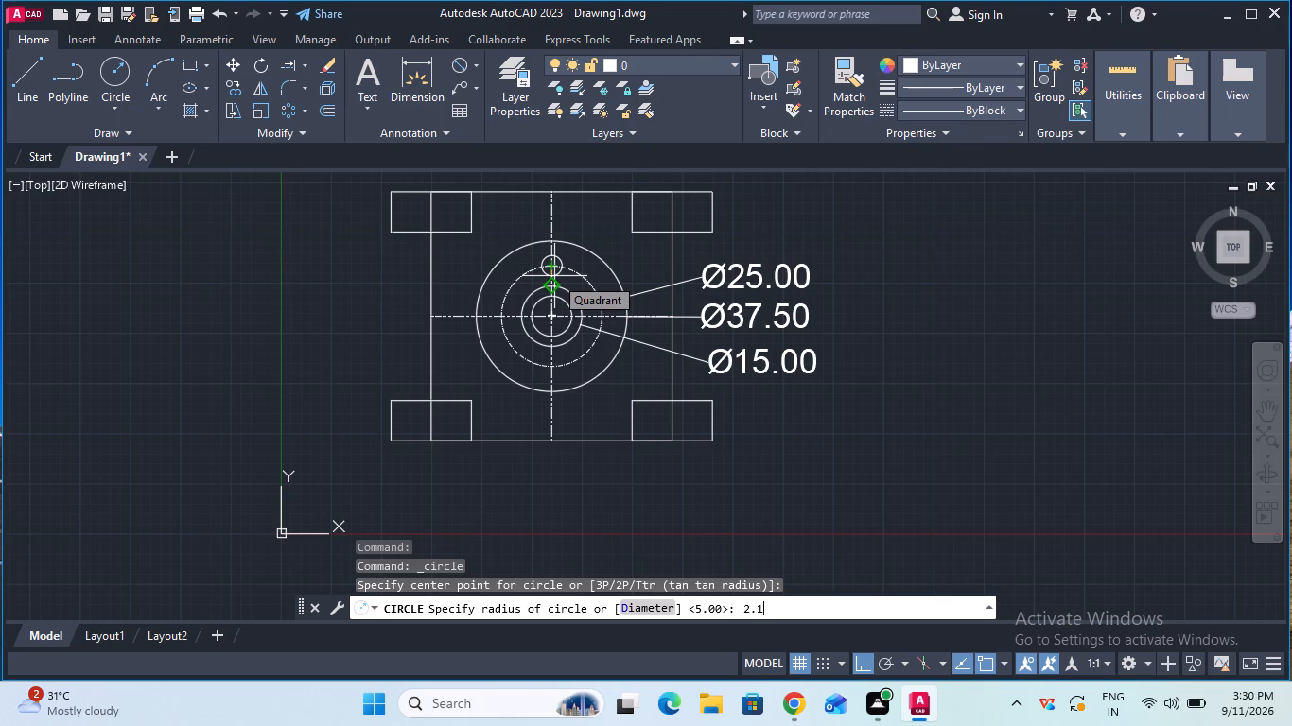
key(Return)
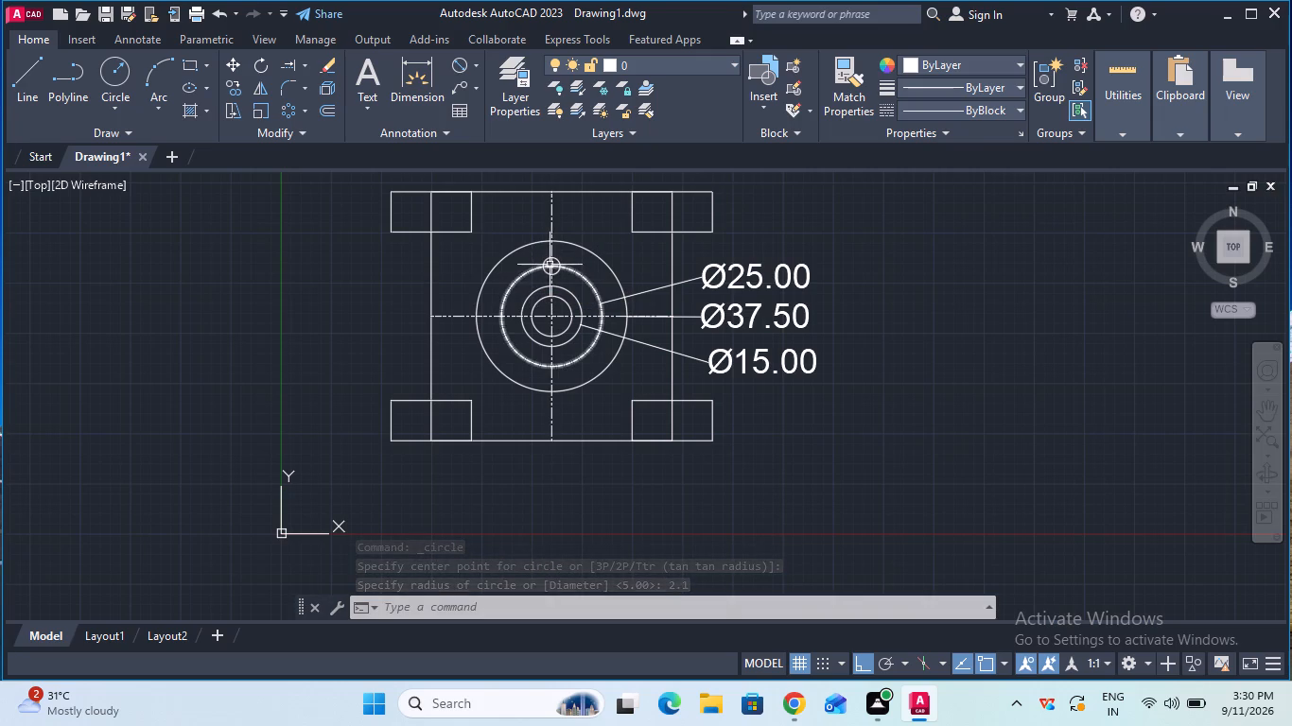
Create a polar array of the small circle around the concentric circles' centre with 3 items over 360 degrees.
click(545, 264)
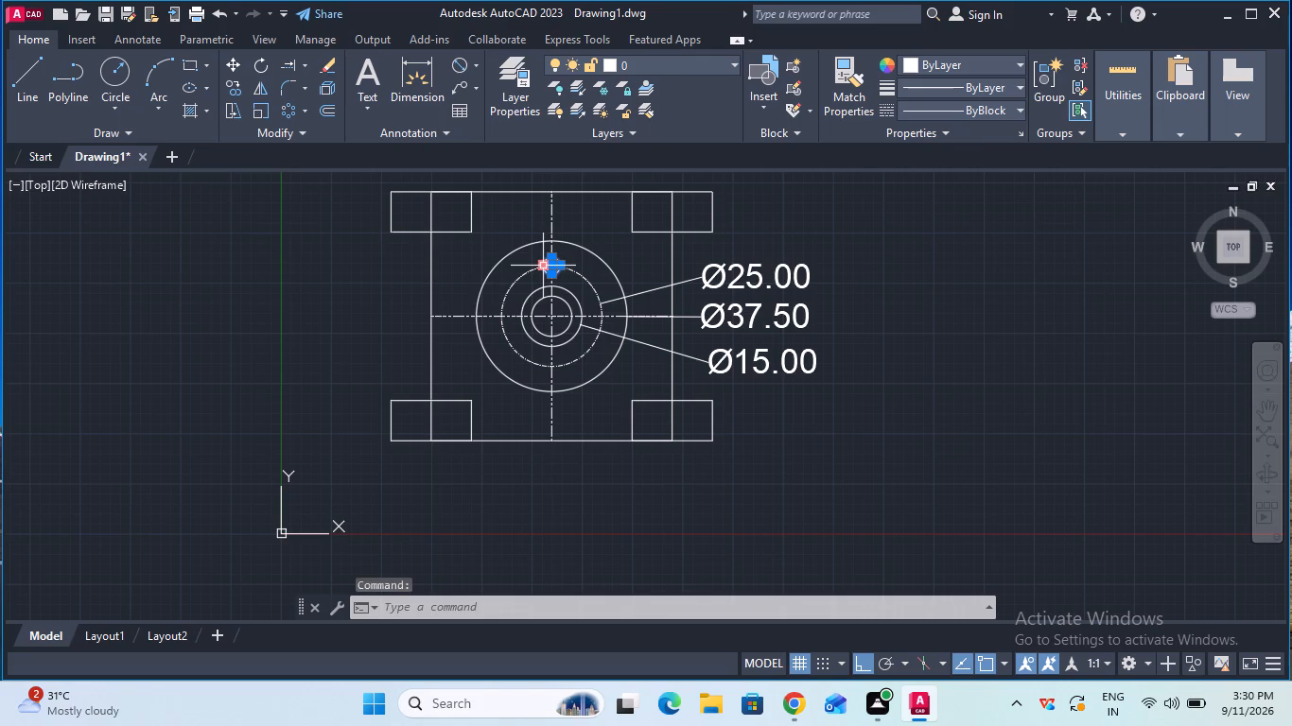
click(288, 108)
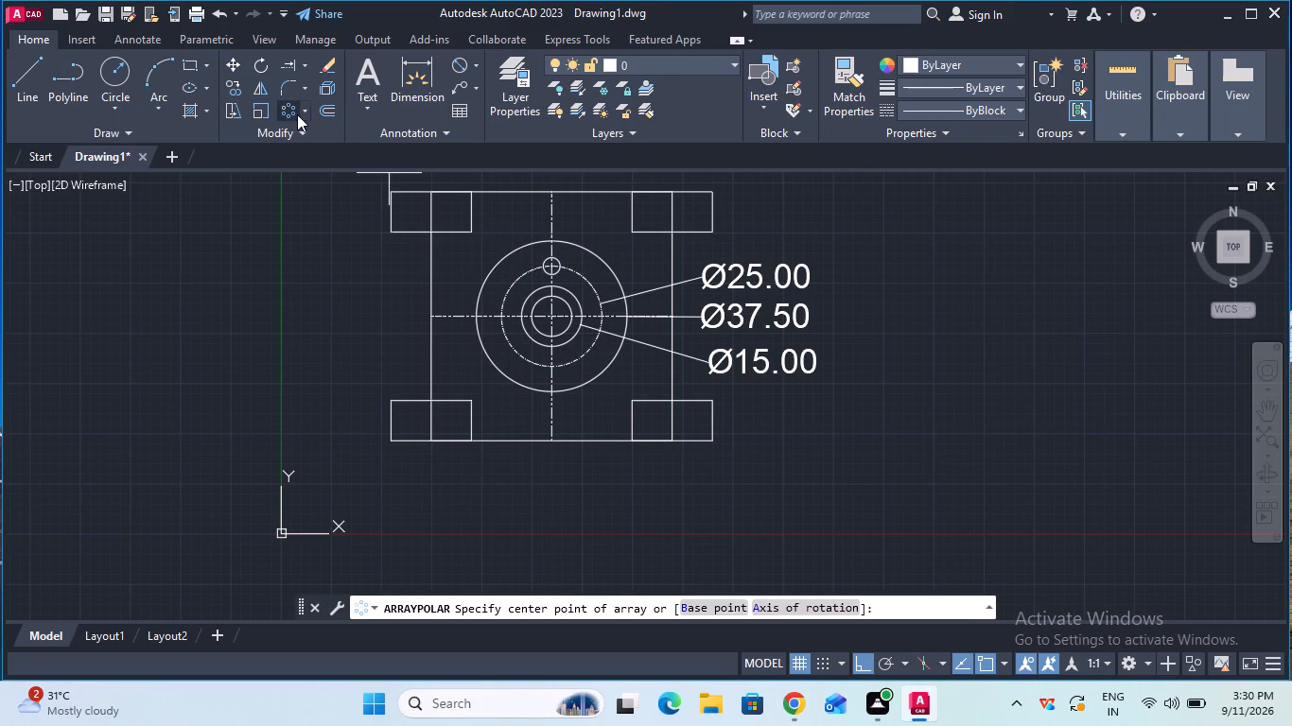
click(289, 112)
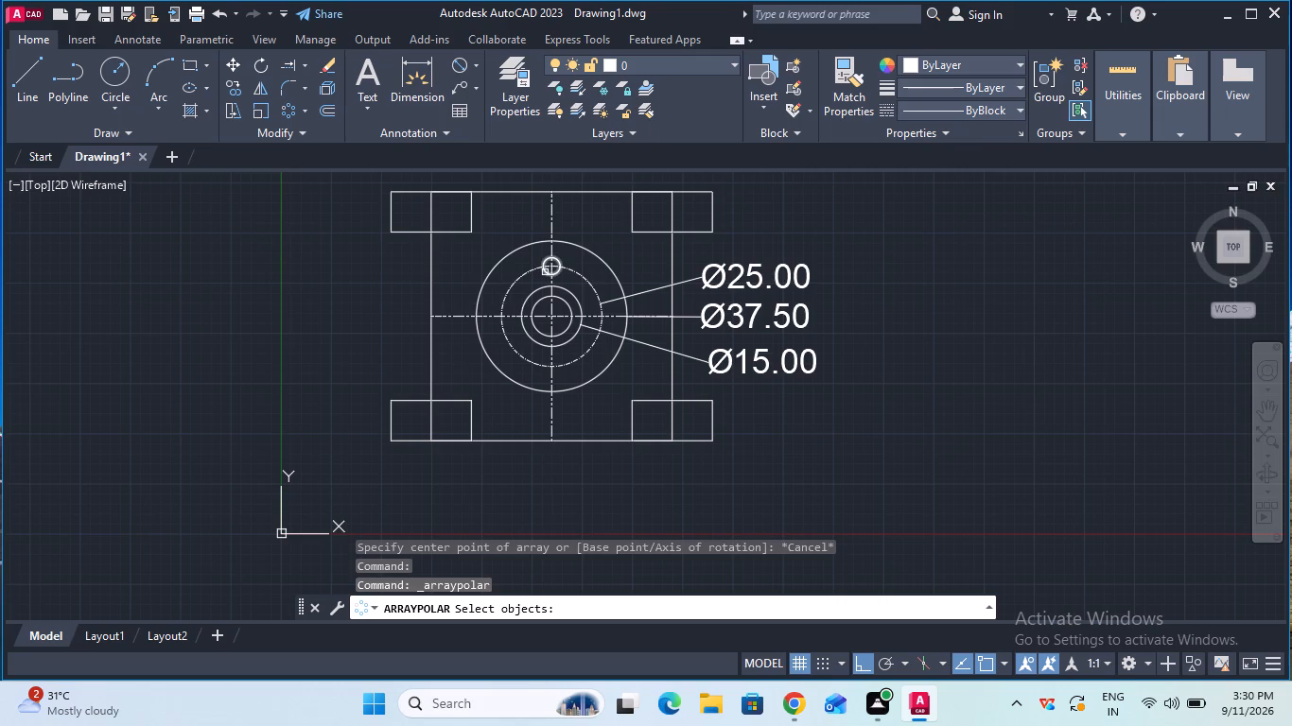
click(546, 272)
key(Return)
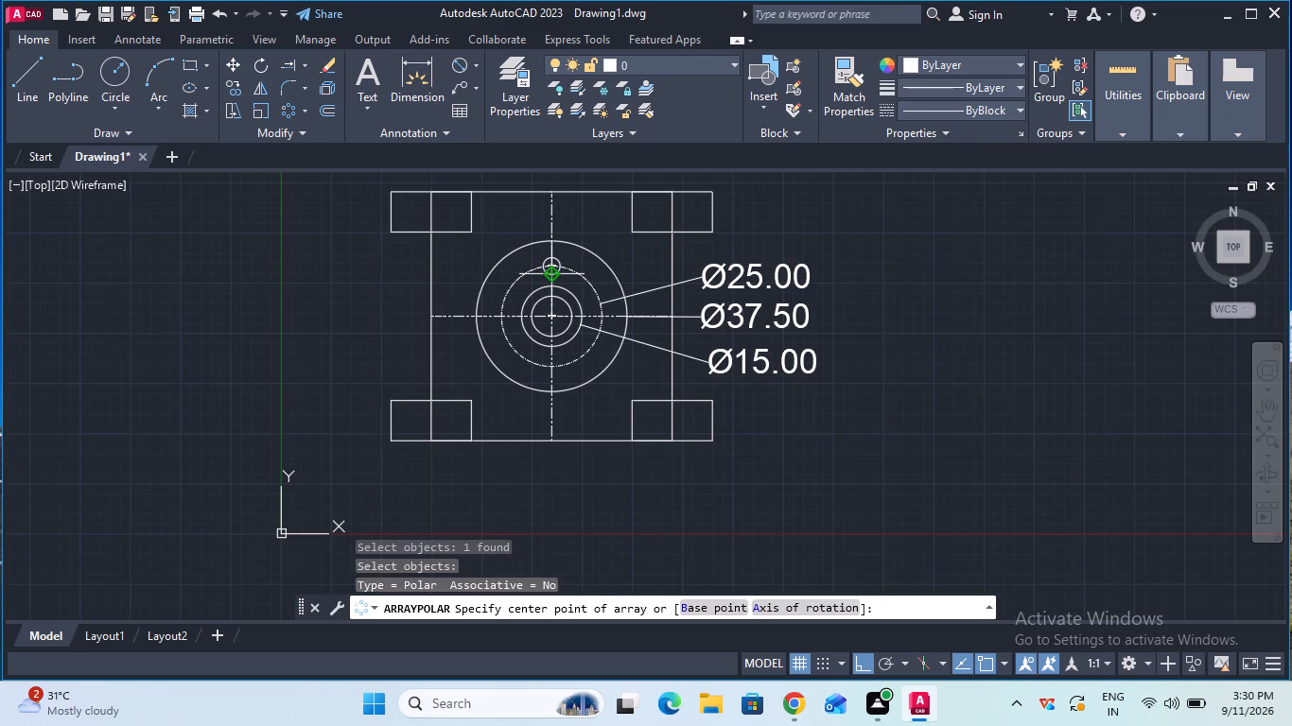
click(550, 321)
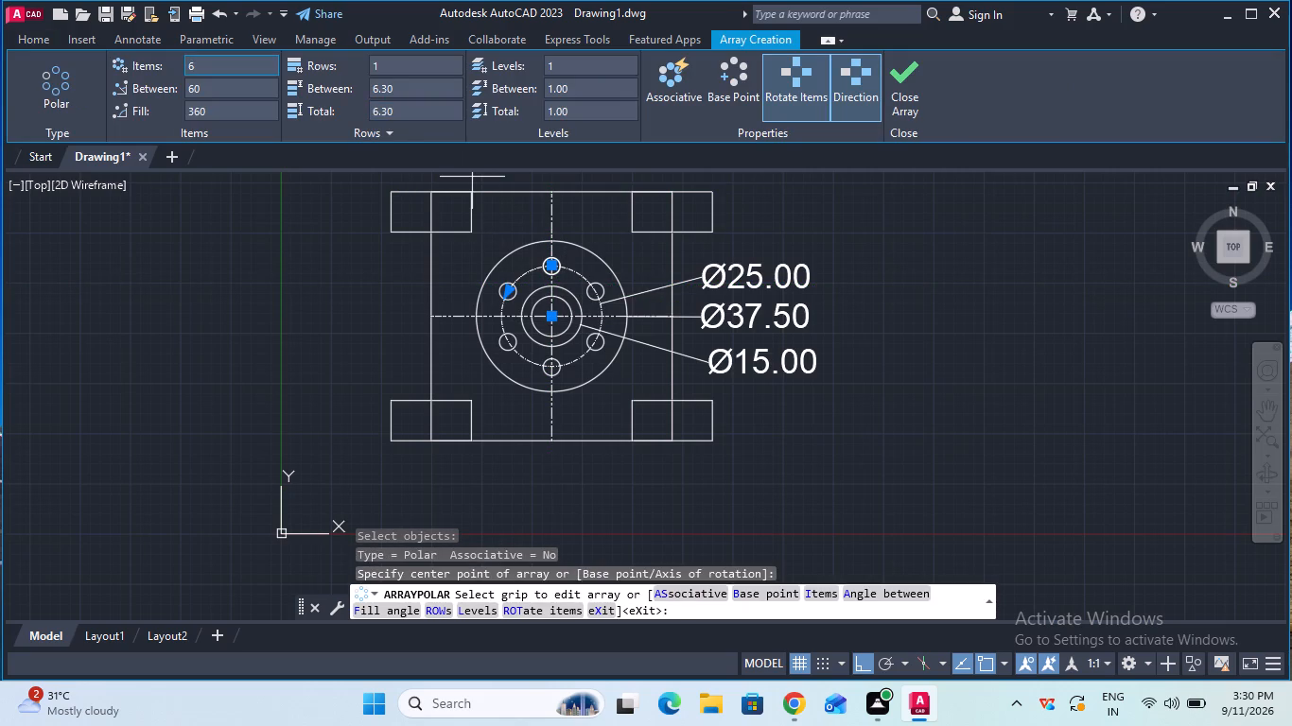
click(229, 59)
key(3)
click(847, 104)
click(902, 93)
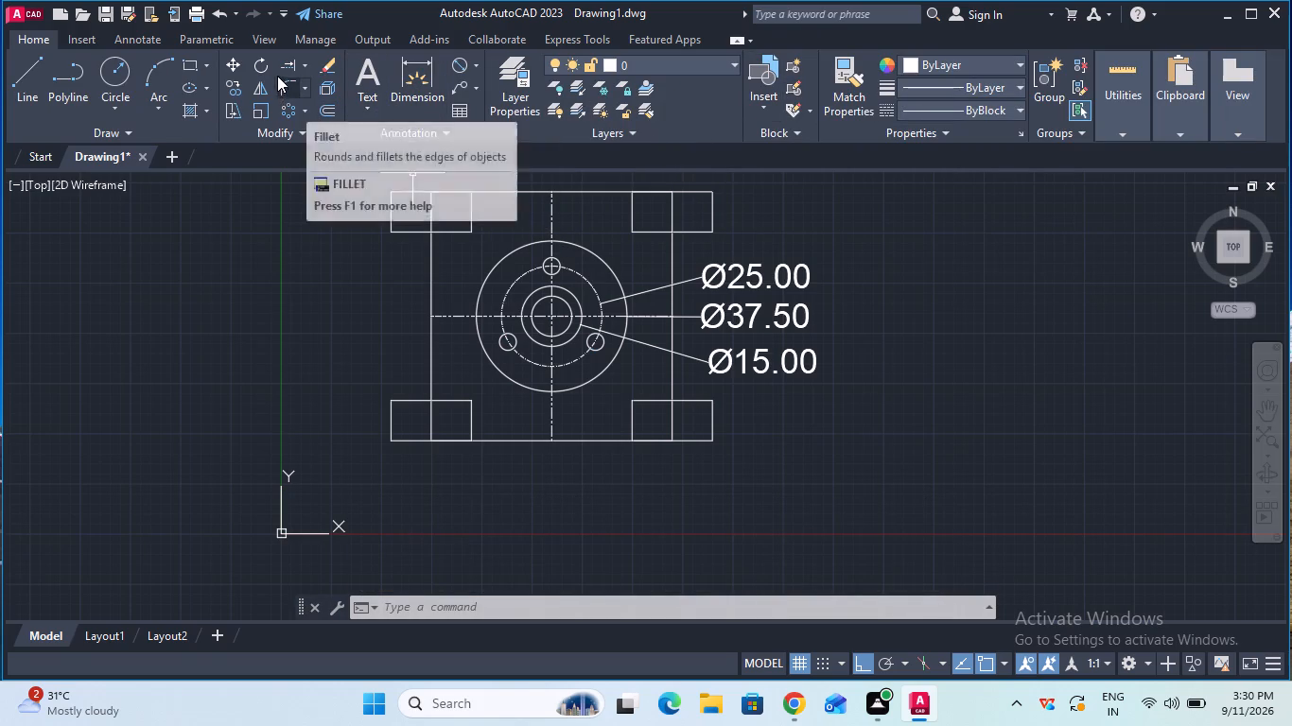
Add a diameter dimension to the top small circle, placing its text outside the outline above the other diameter dimensions.
click(458, 69)
click(561, 260)
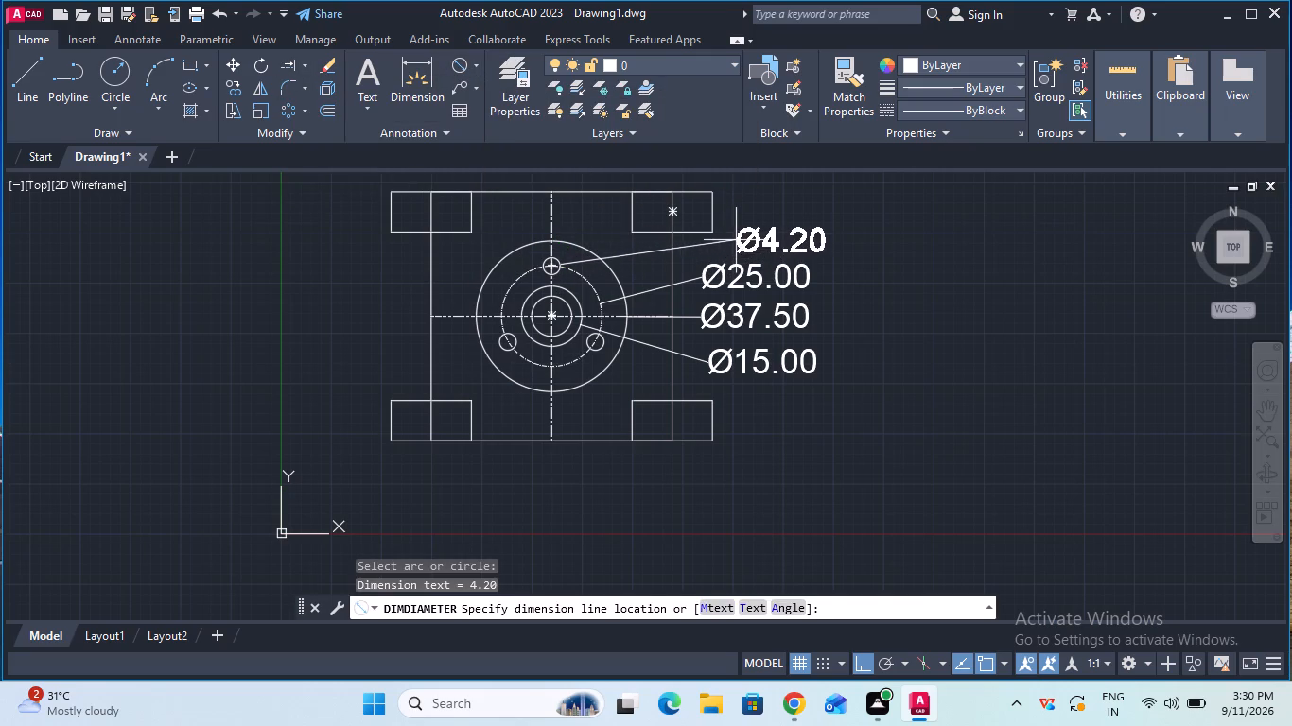
click(736, 237)
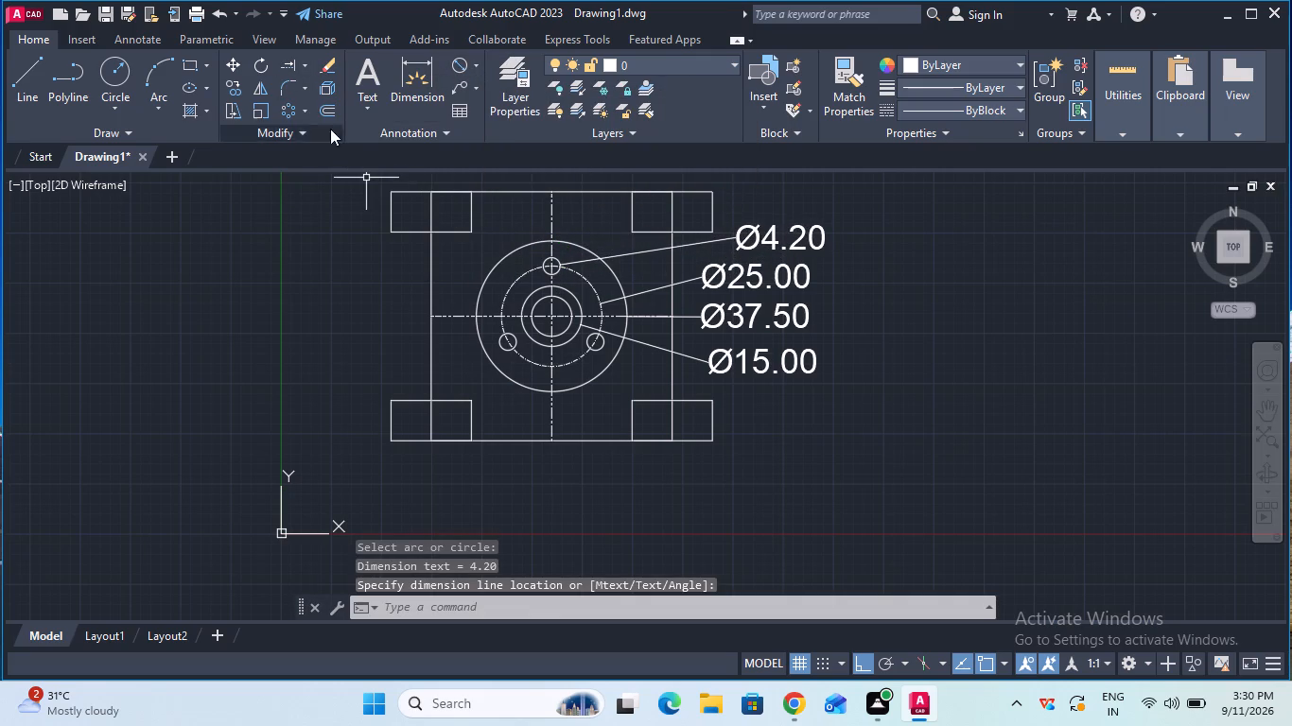
Add a vertical linear dimension to the outer side edge of the upper-left corner rectangle, placed outside the view.
click(474, 66)
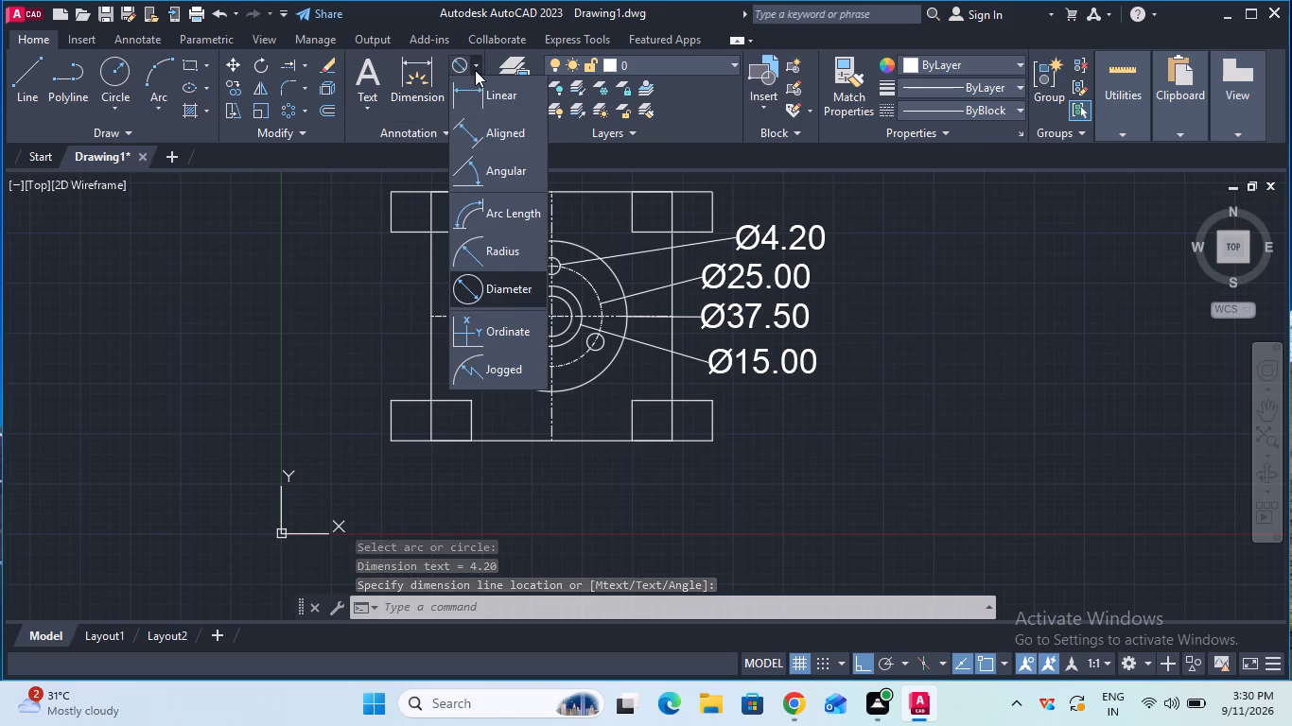
click(485, 105)
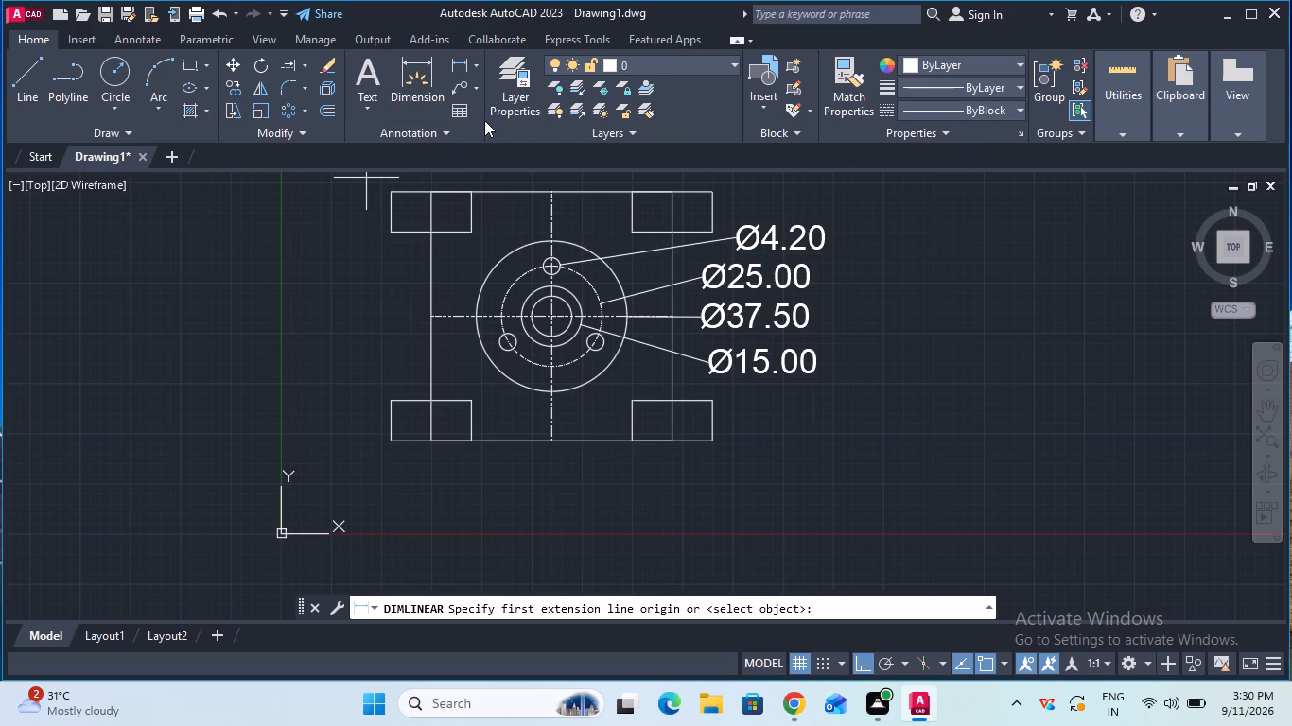
click(393, 192)
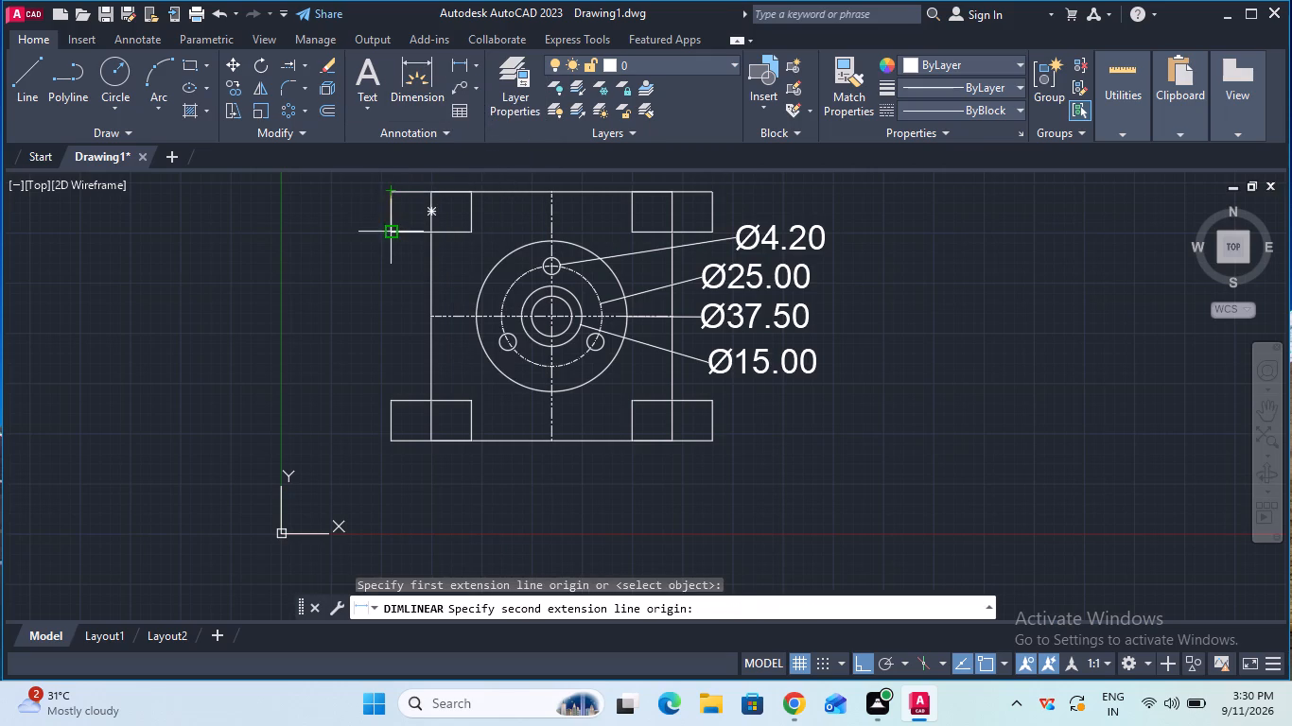
click(393, 227)
click(361, 216)
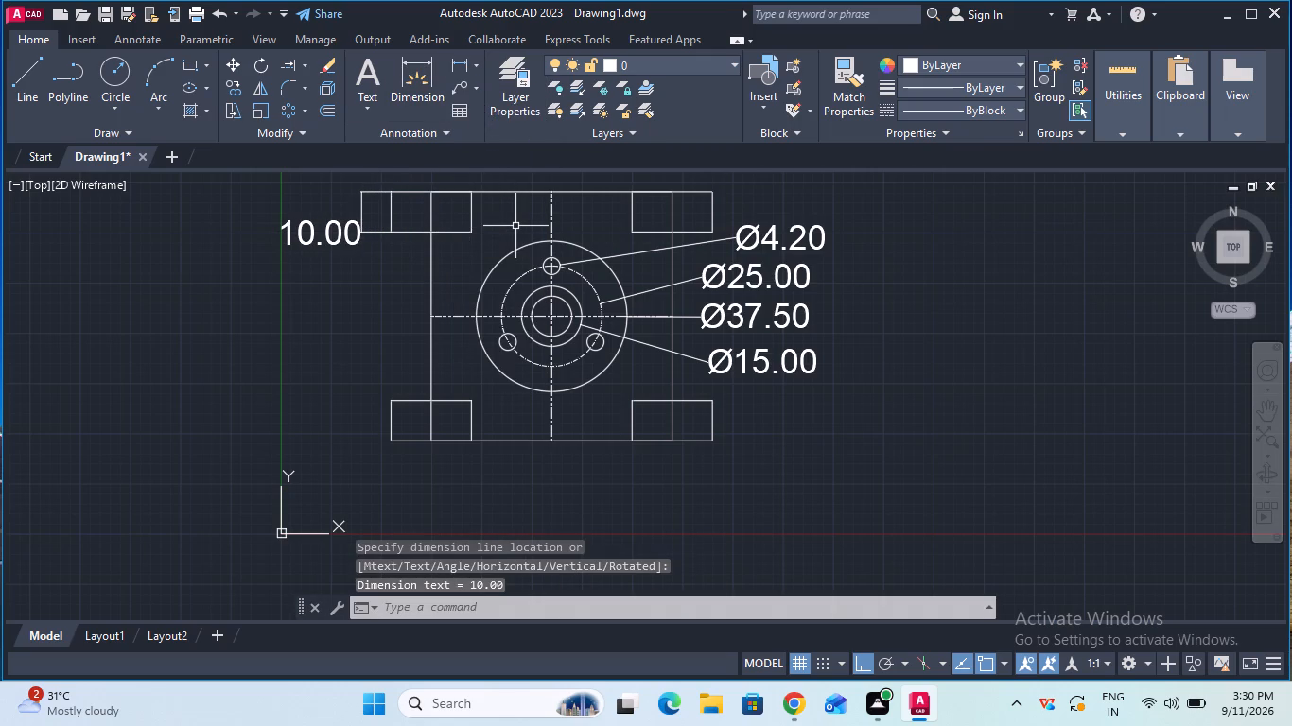
Add a vertical linear dimension to the outer side edge of the lower-right corner rectangle, placed outside the view.
click(458, 67)
click(712, 403)
click(711, 441)
click(759, 431)
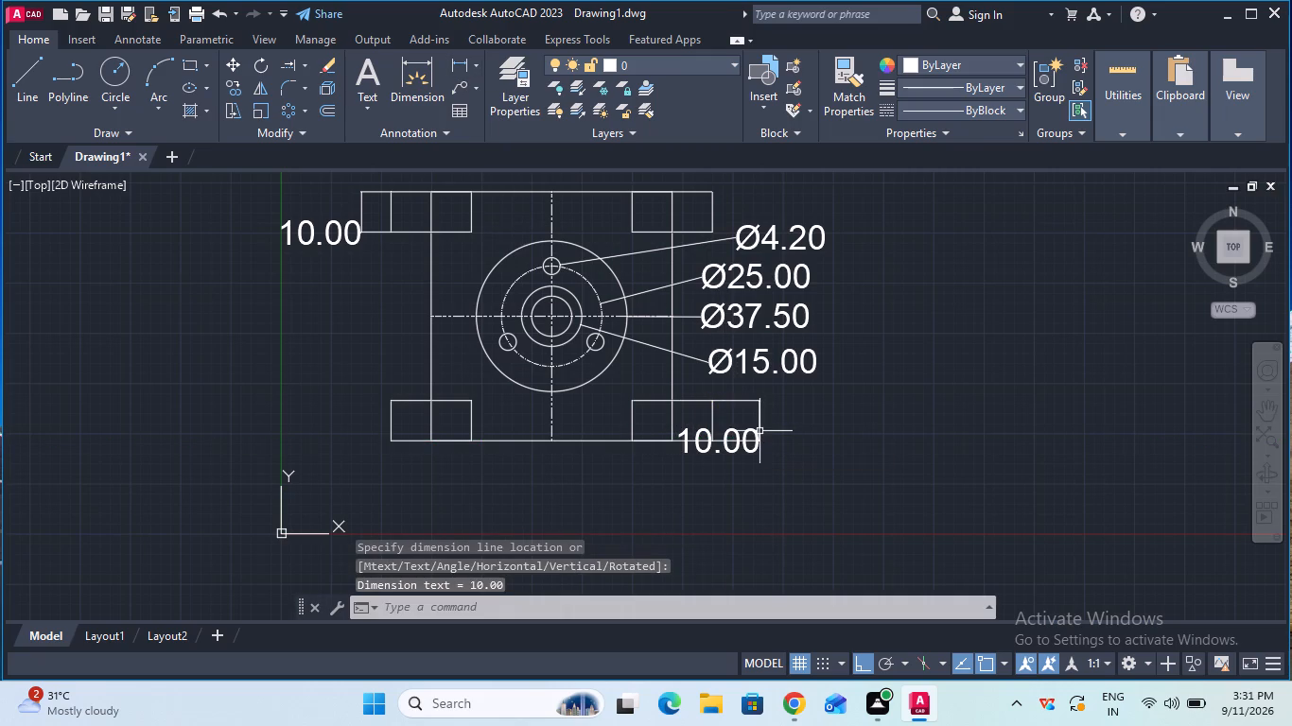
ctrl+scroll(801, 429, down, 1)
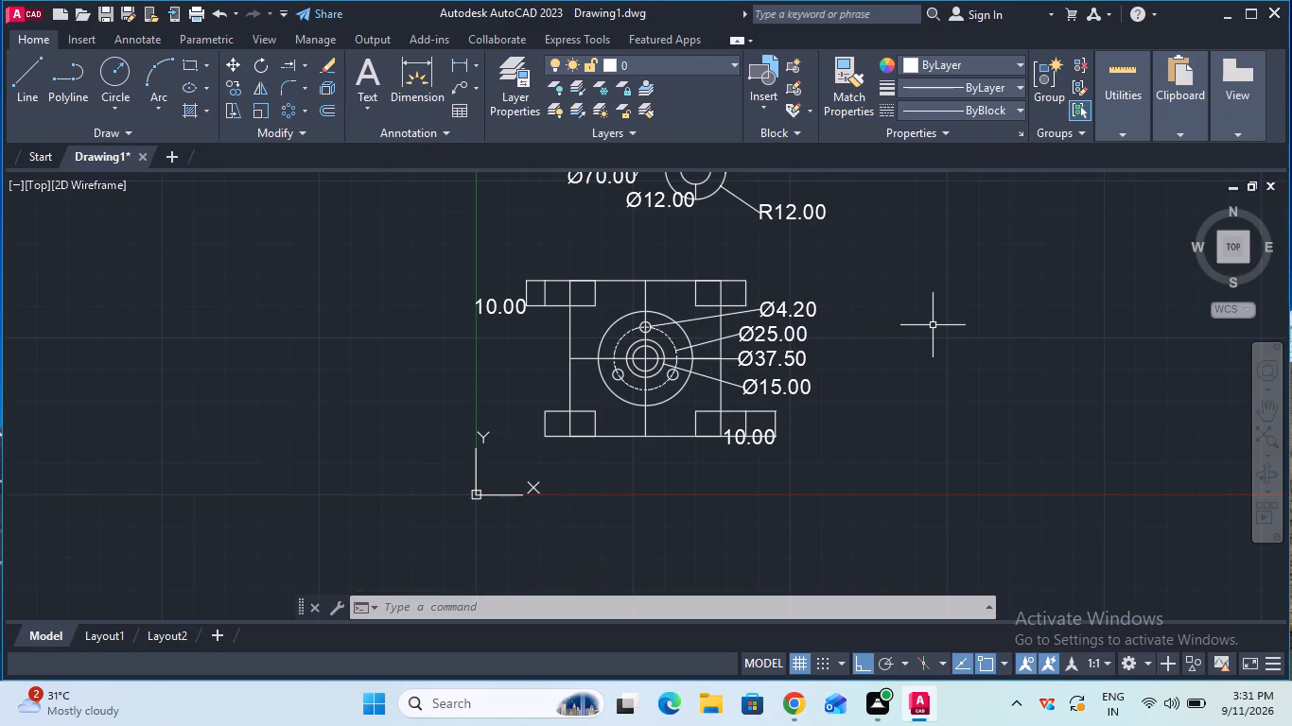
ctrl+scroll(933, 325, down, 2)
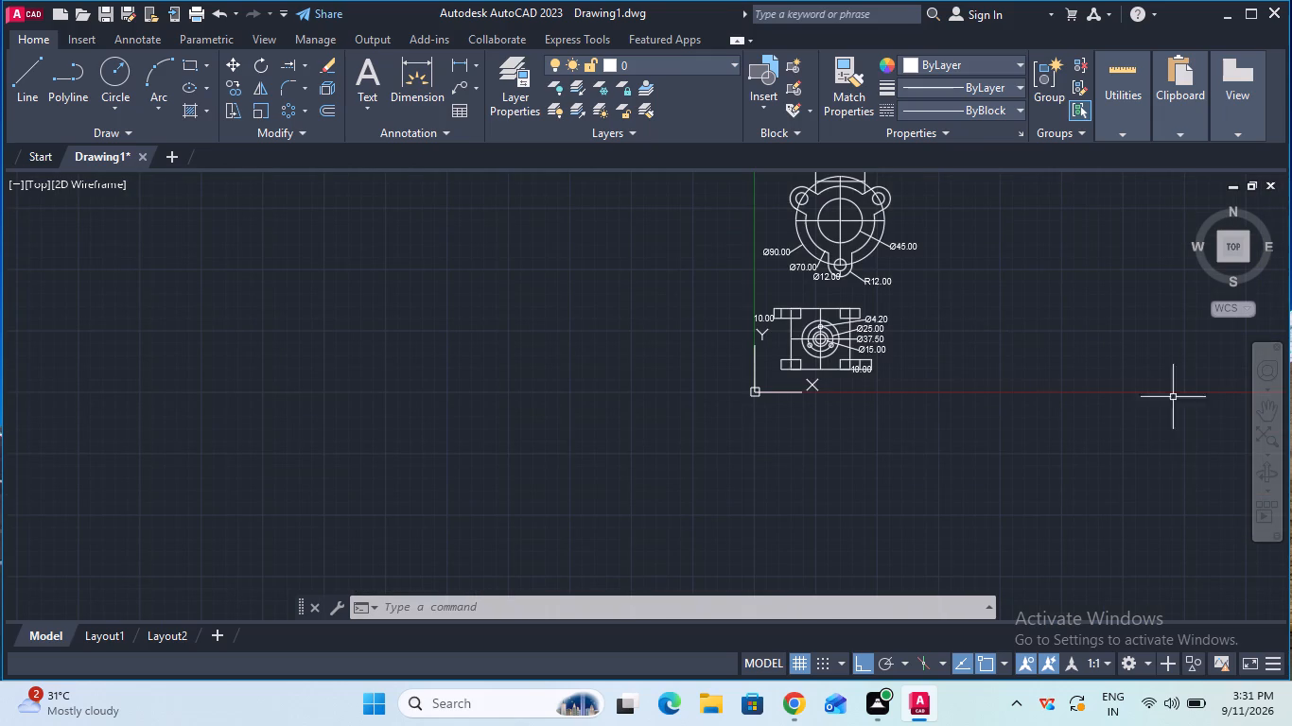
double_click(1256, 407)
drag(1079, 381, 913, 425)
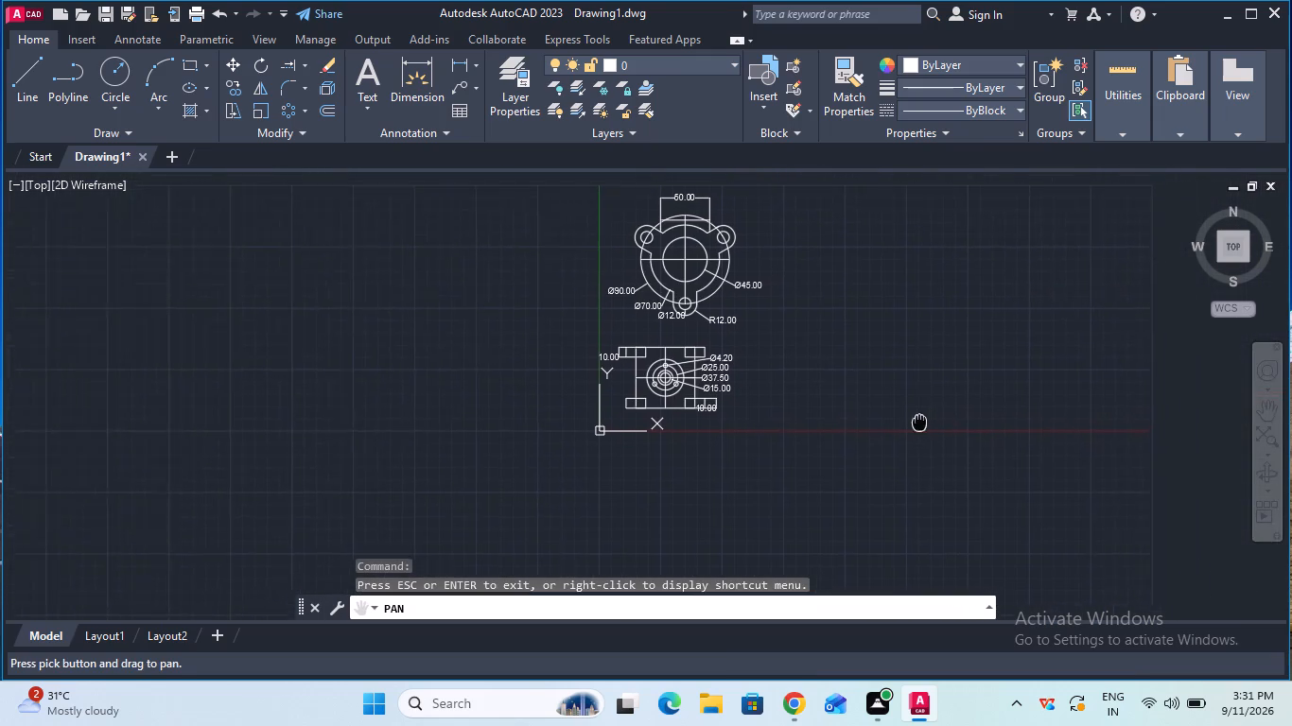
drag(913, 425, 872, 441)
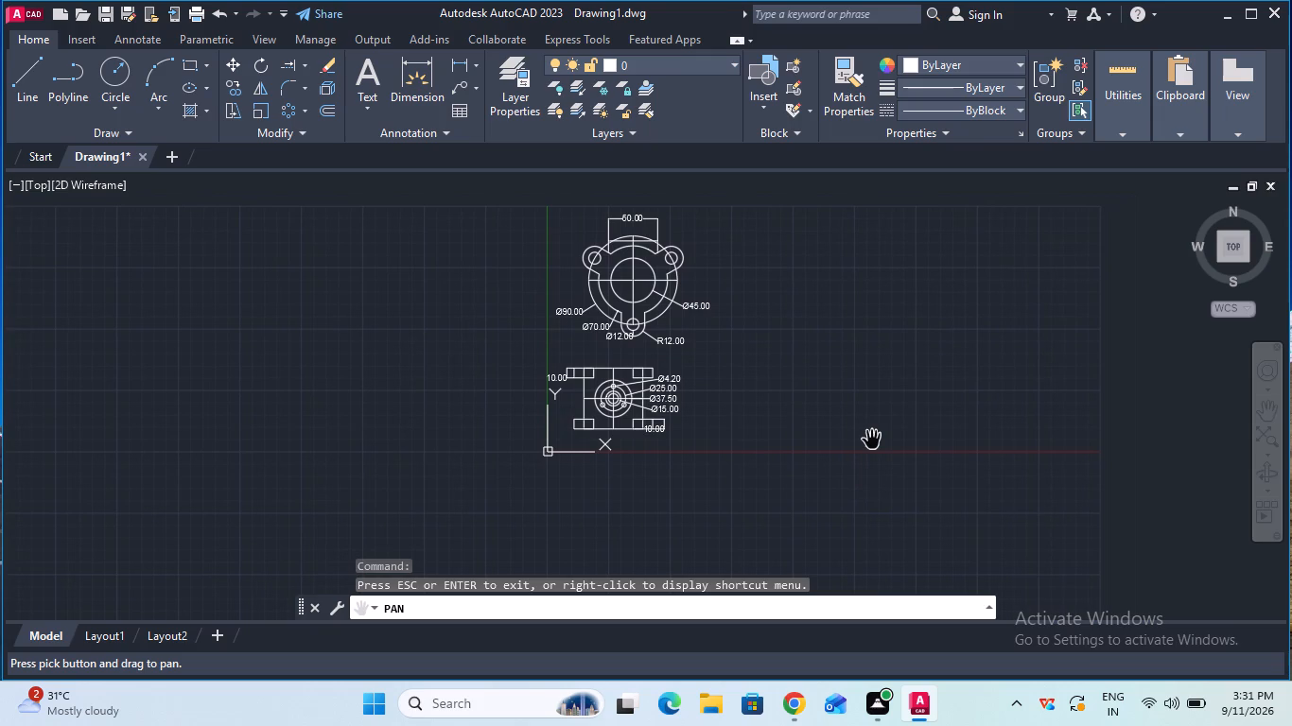
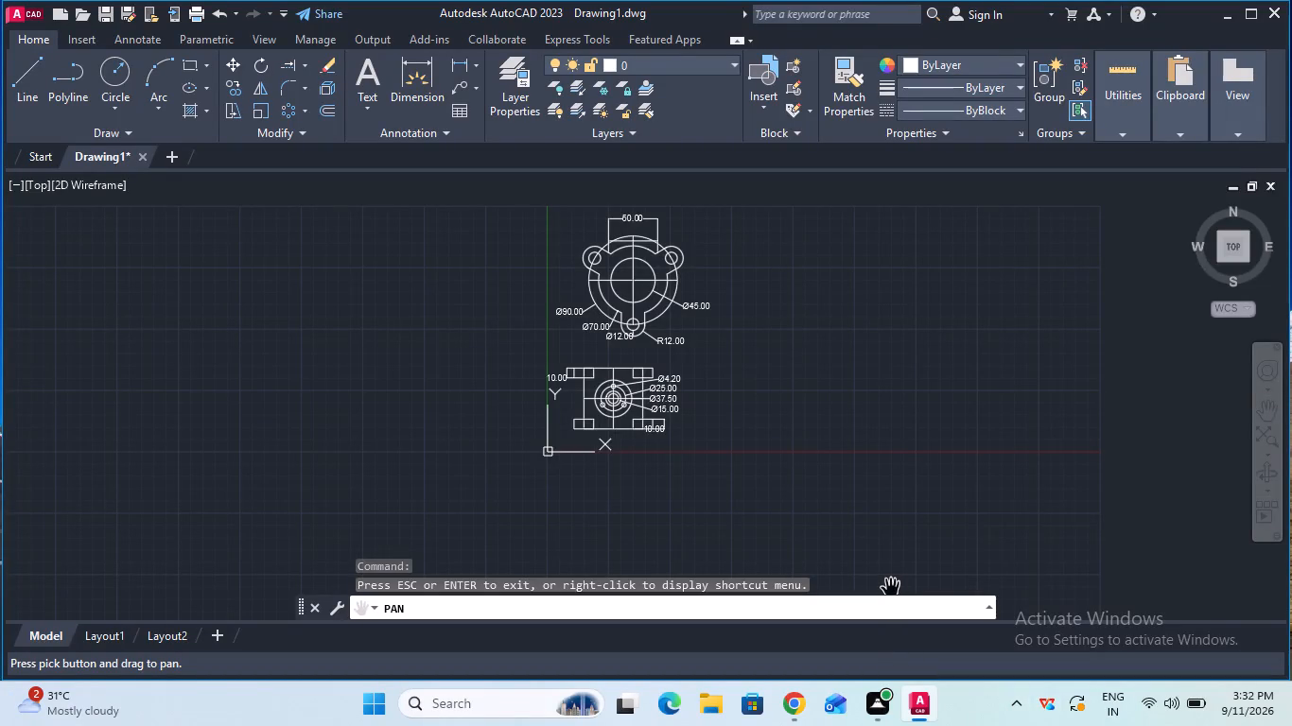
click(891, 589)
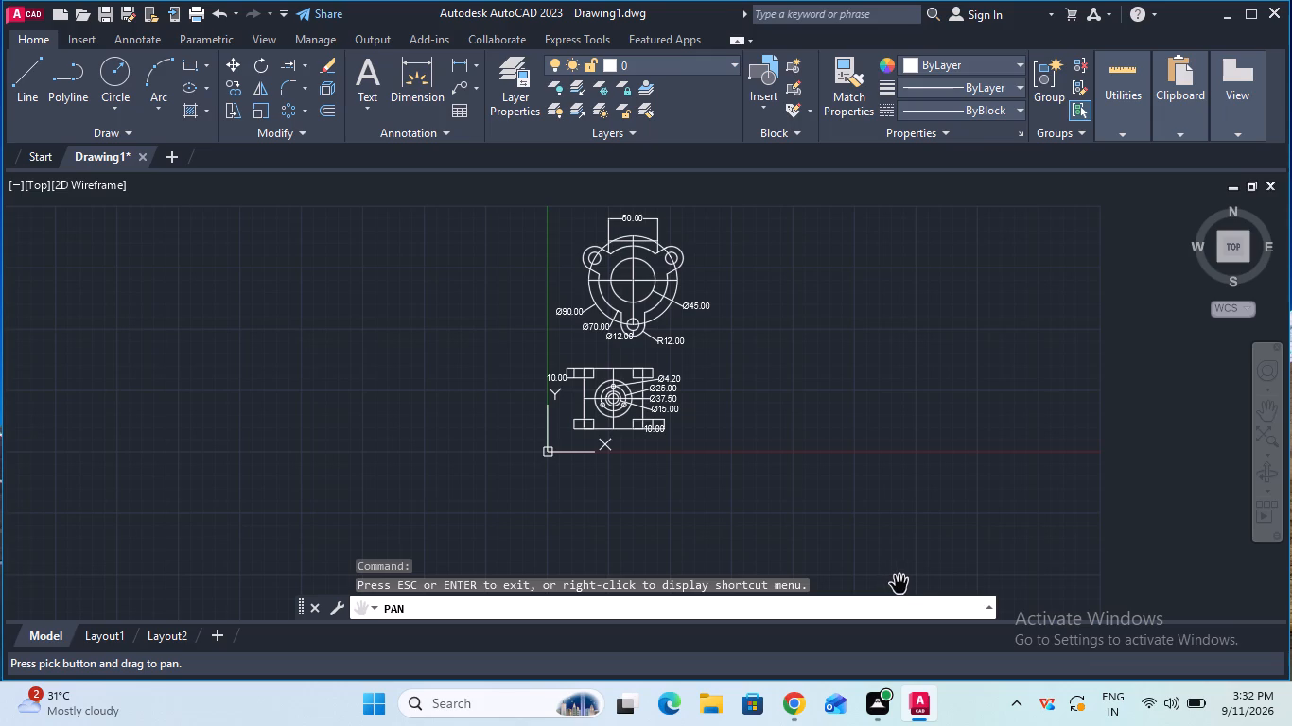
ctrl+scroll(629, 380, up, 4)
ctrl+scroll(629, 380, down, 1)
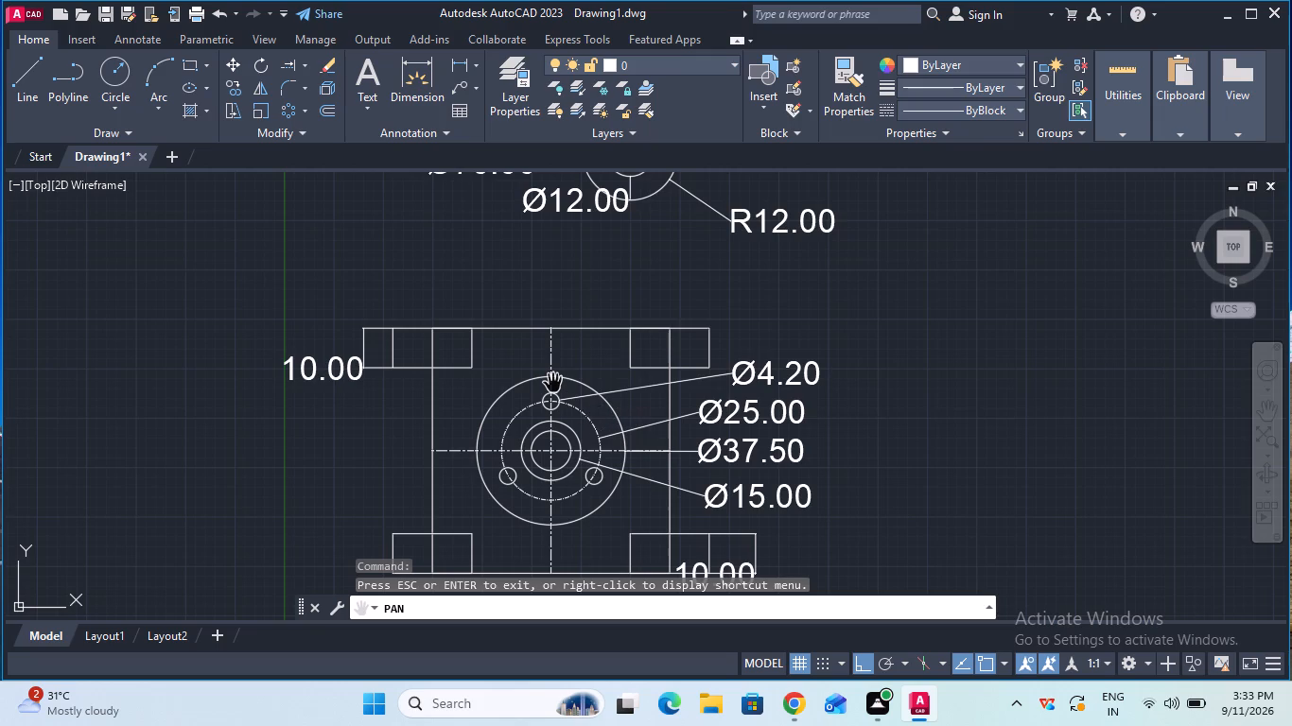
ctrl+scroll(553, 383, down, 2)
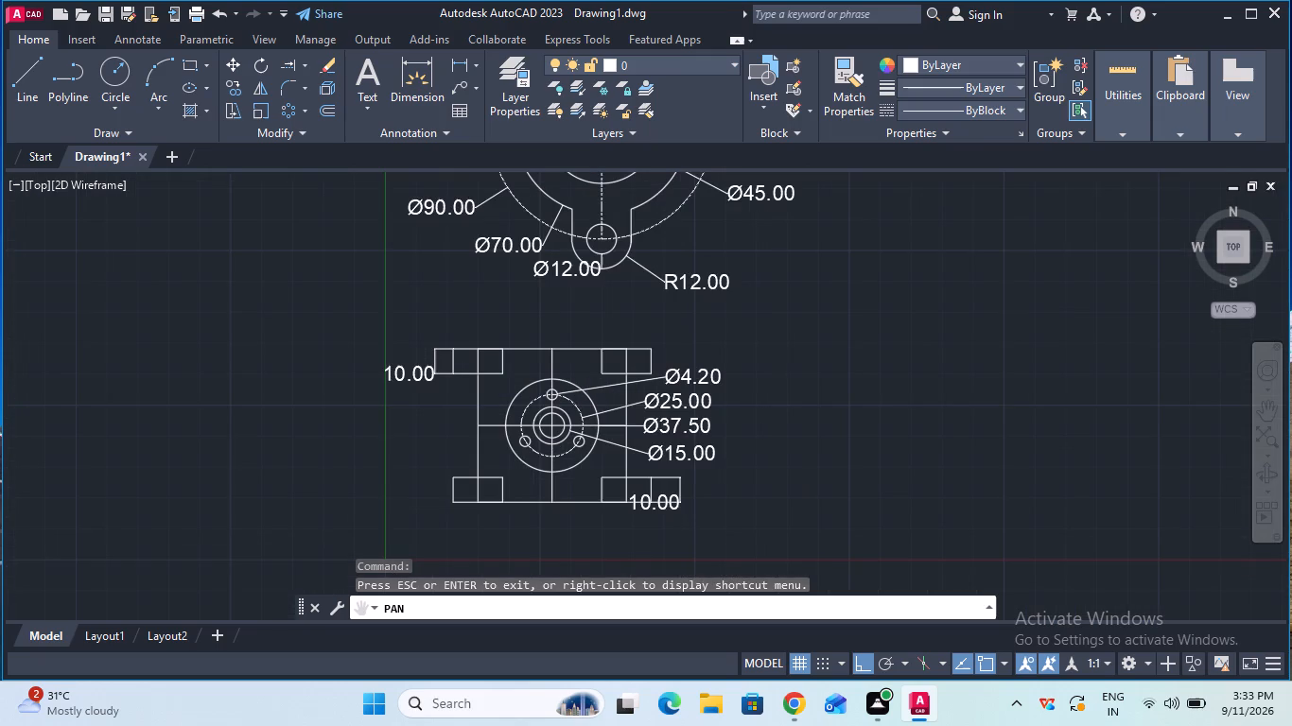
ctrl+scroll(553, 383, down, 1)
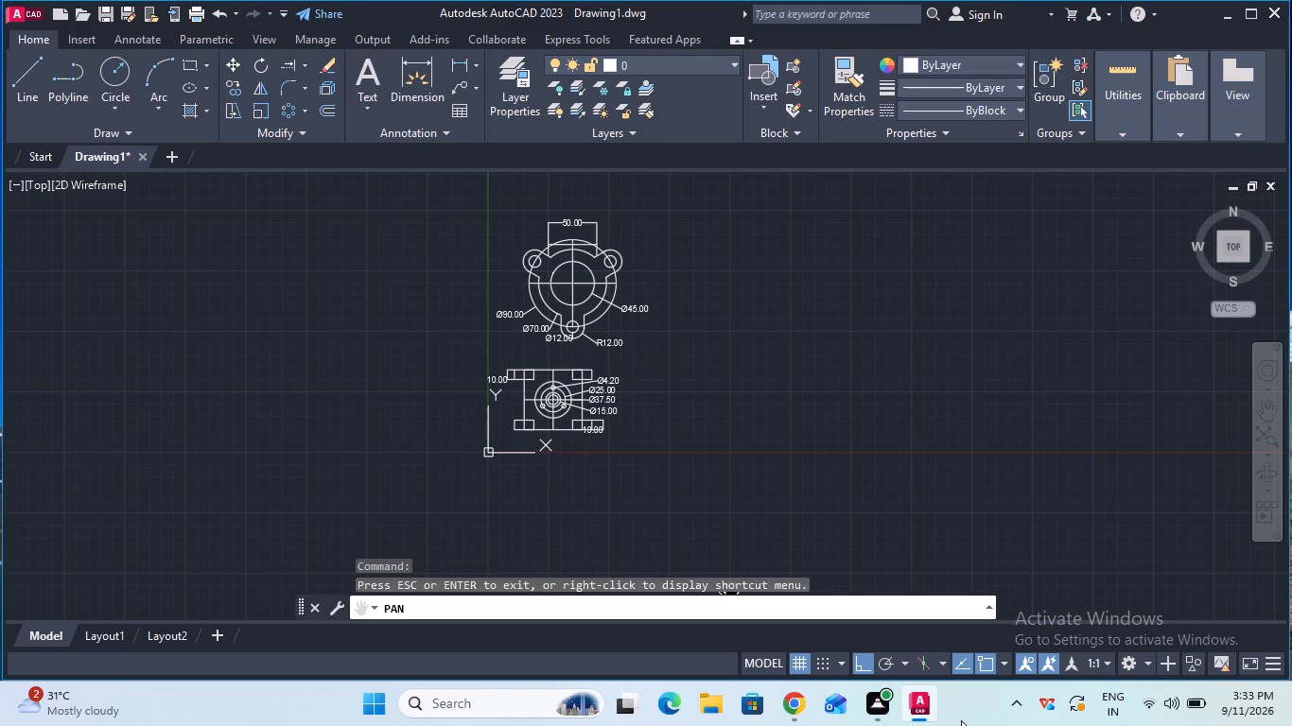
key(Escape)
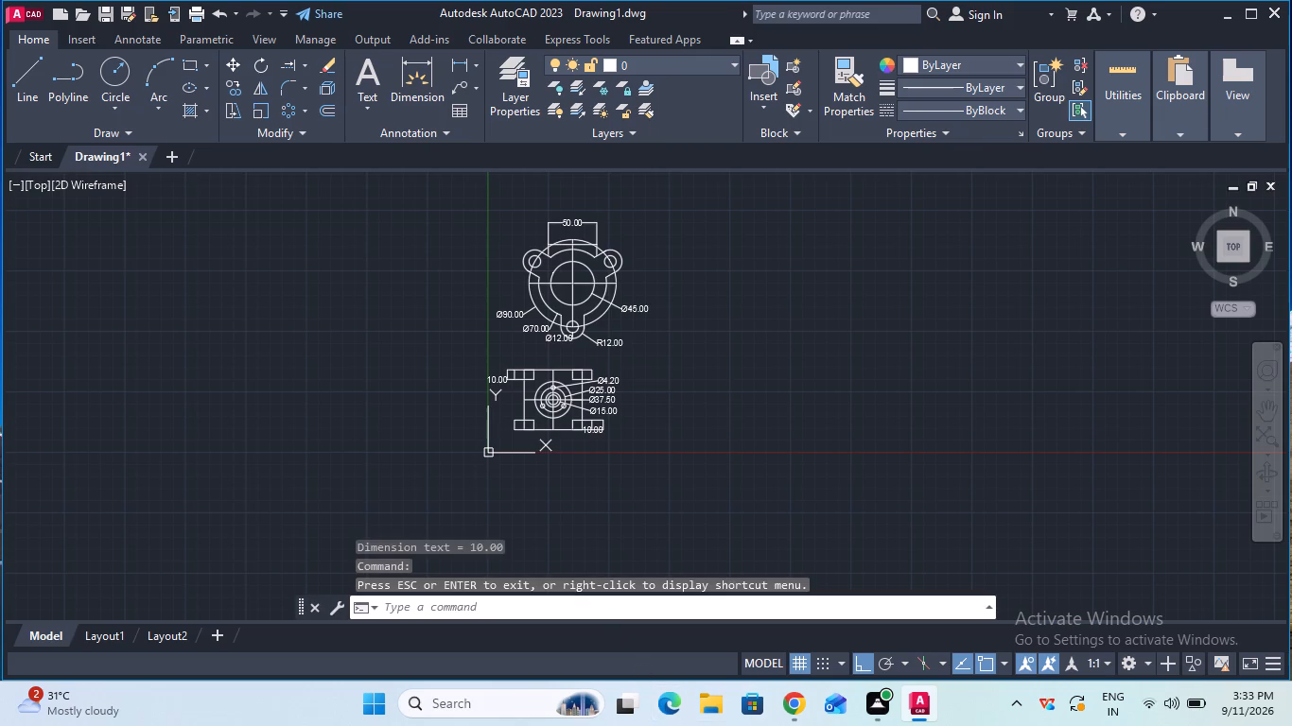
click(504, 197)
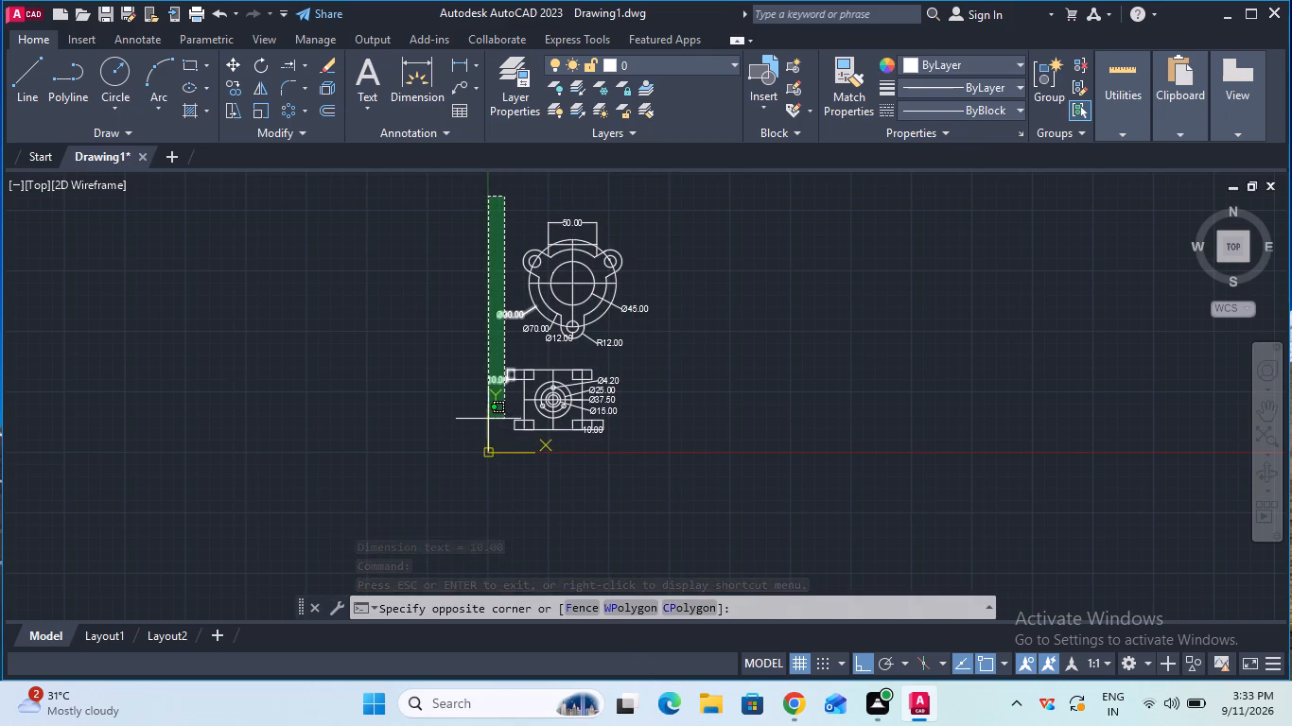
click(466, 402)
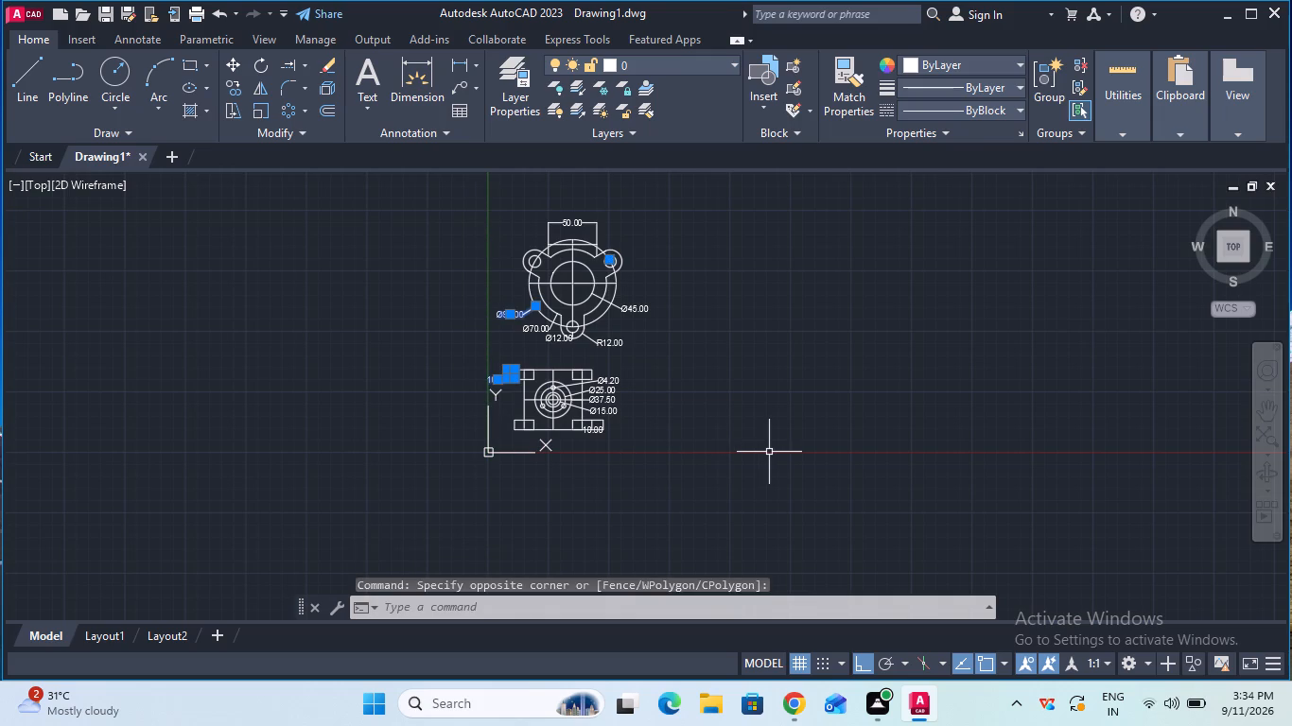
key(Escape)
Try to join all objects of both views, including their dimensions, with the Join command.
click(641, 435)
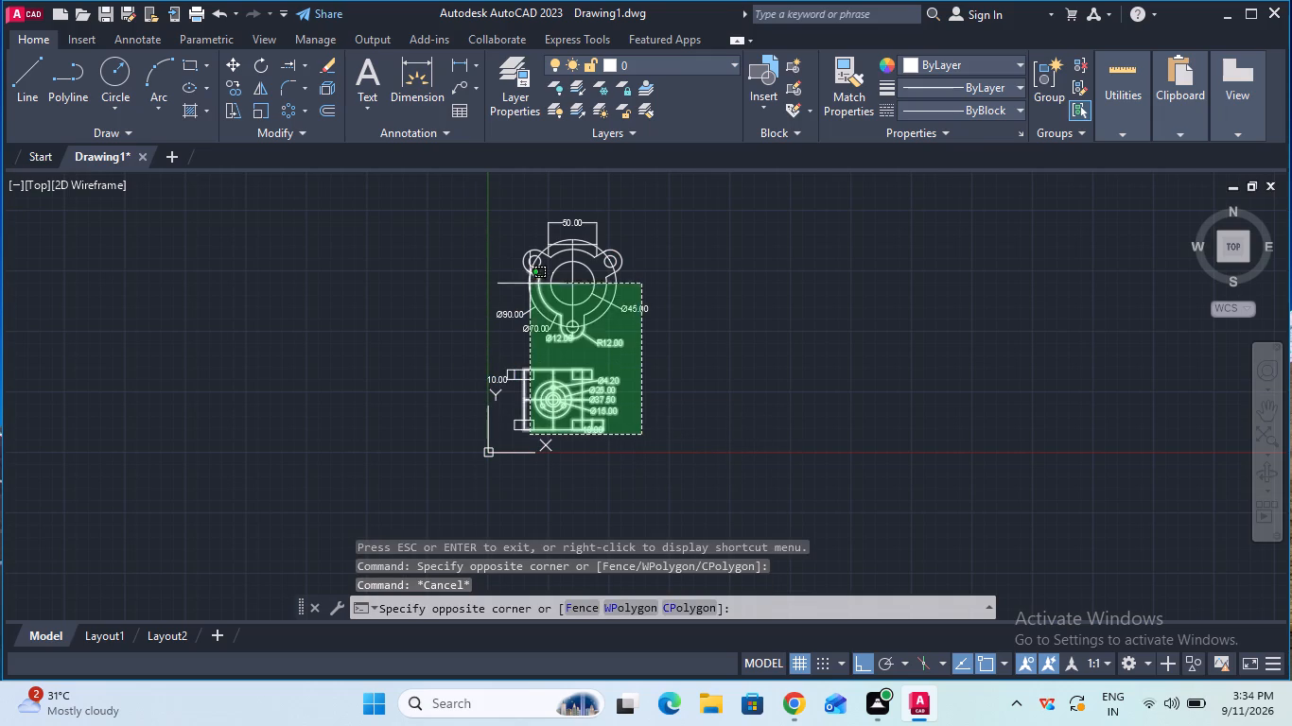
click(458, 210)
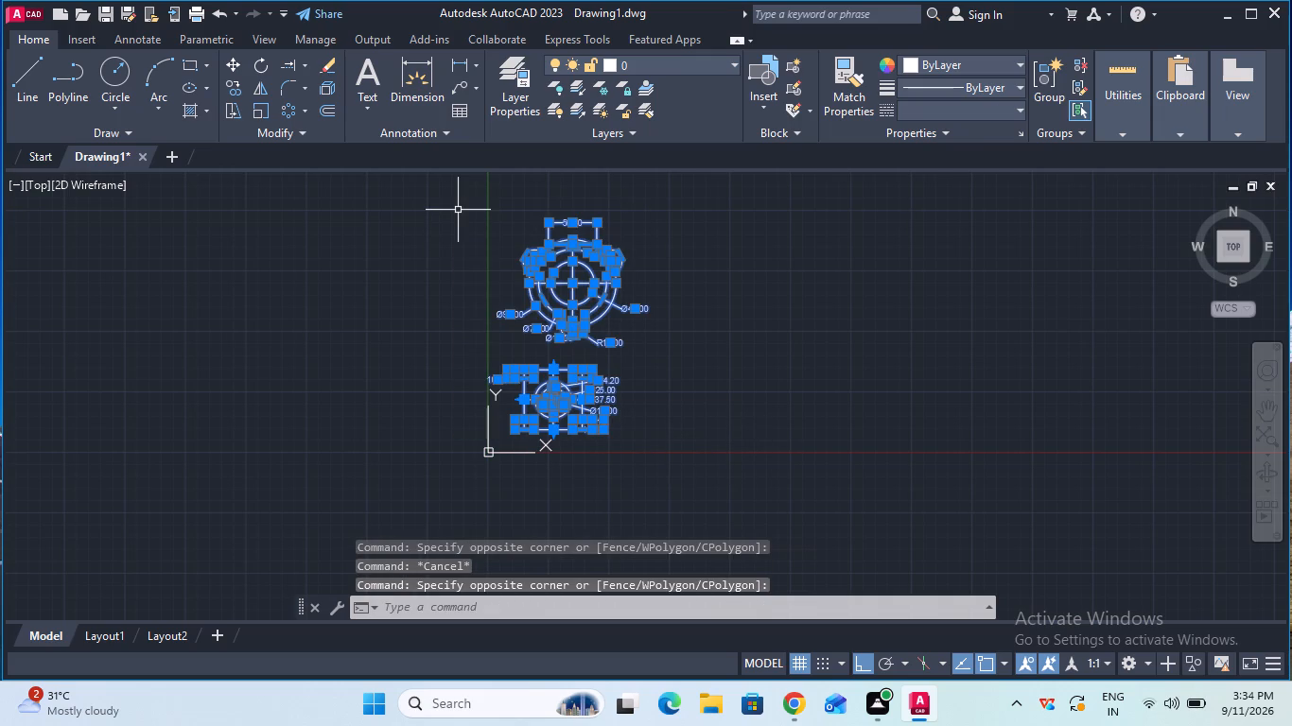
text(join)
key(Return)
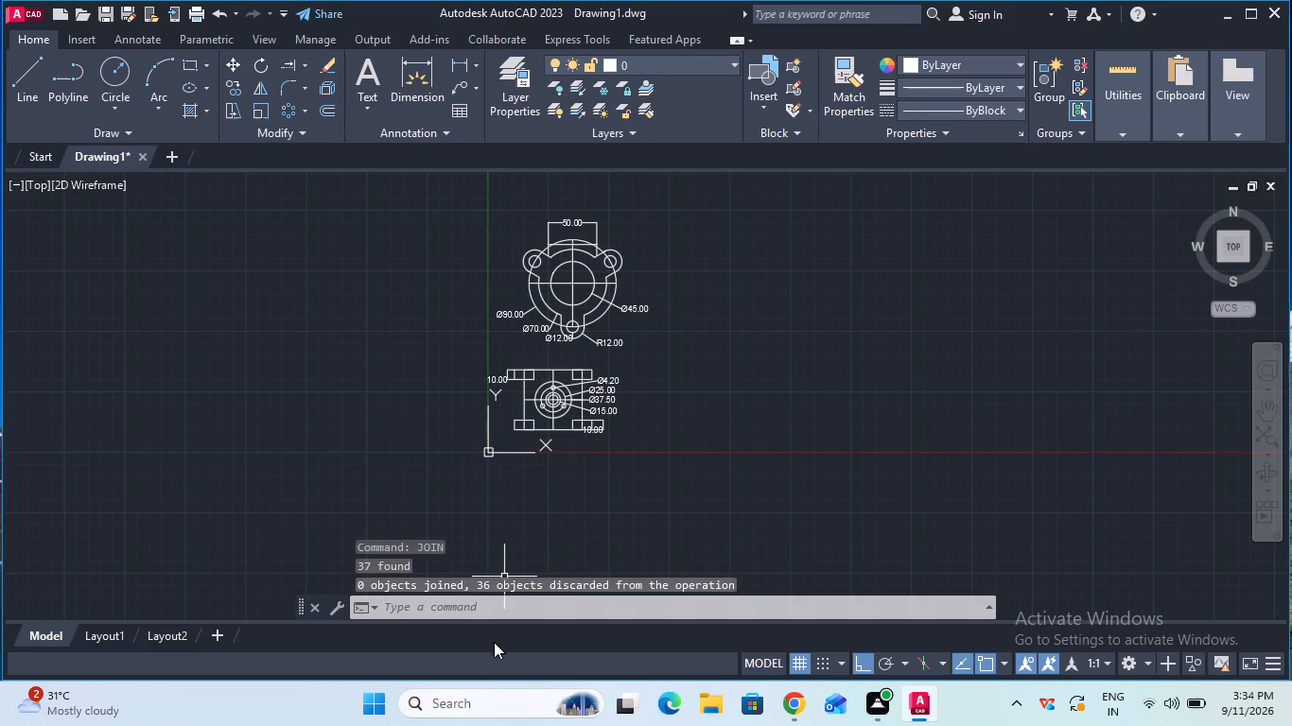
Turn off command log file recording with LOGFILEOFF.
click(498, 609)
text(logfil)
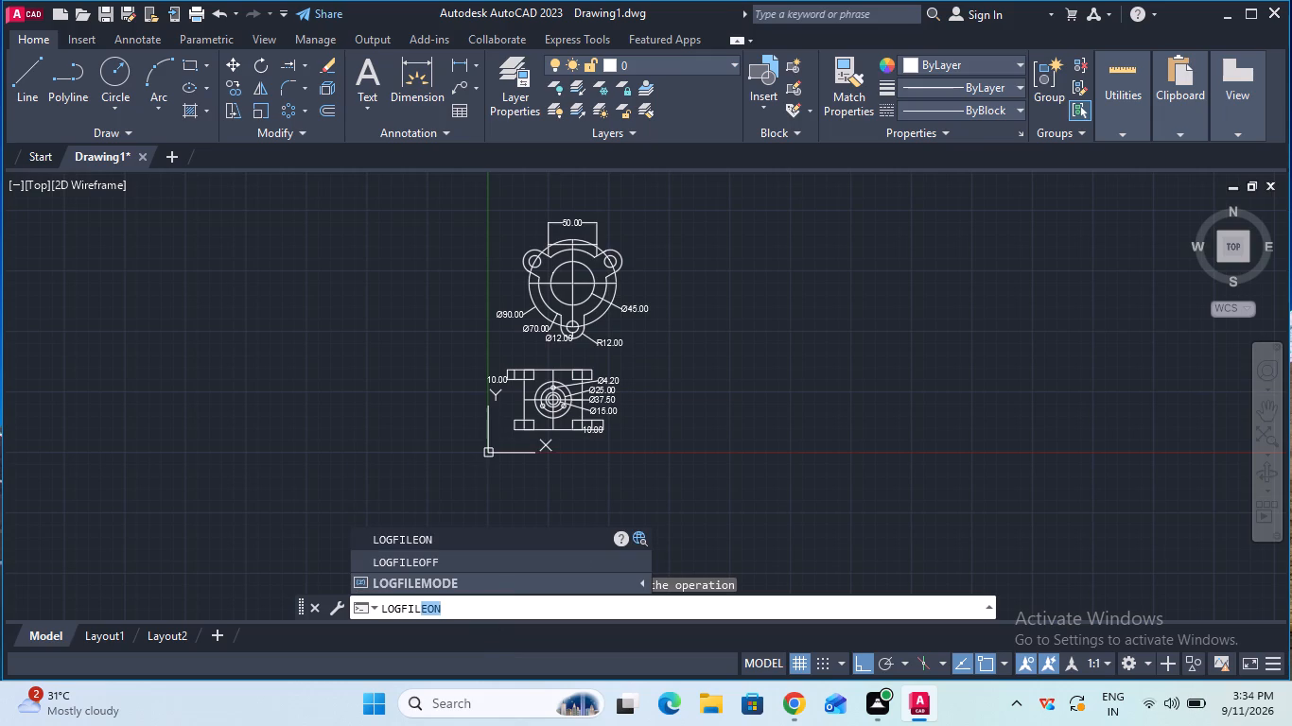
click(474, 570)
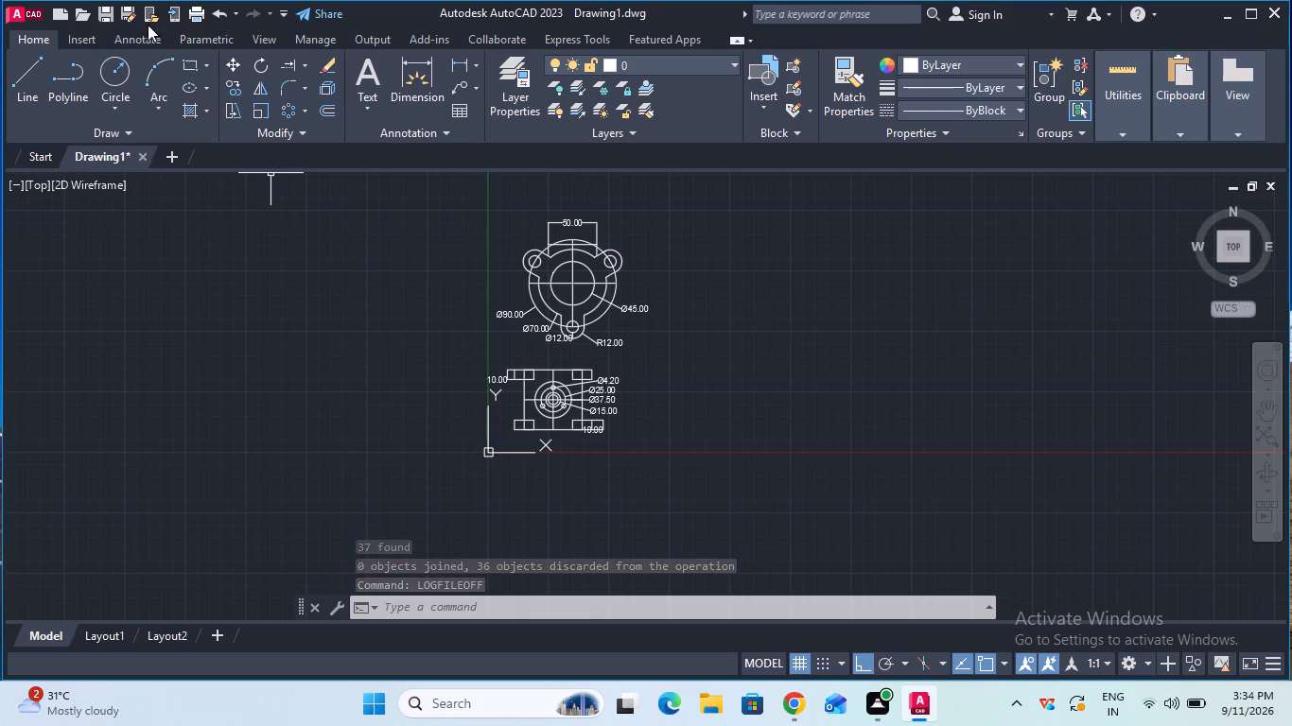
Save the drawing in the Documents folder as Butterfly Valve in AutoCAD 2018 Drawing (*.dwg) format.
click(112, 20)
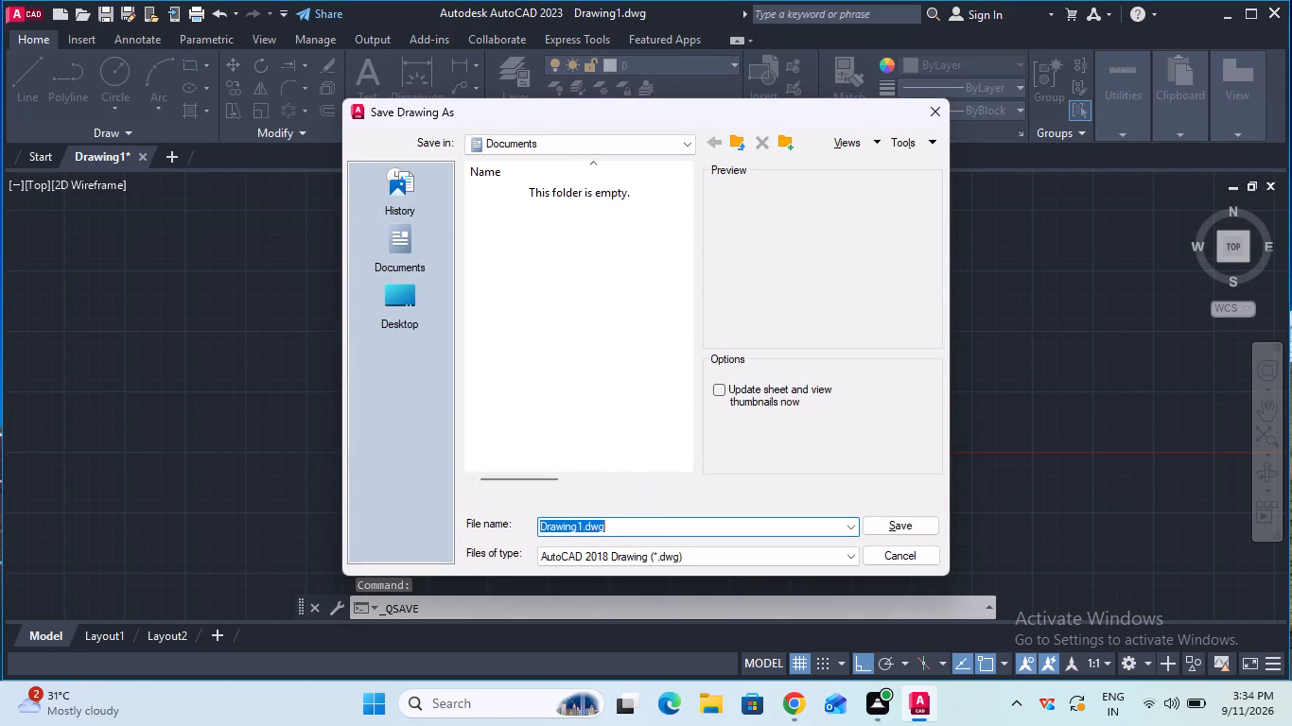
drag(673, 530, 673, 522)
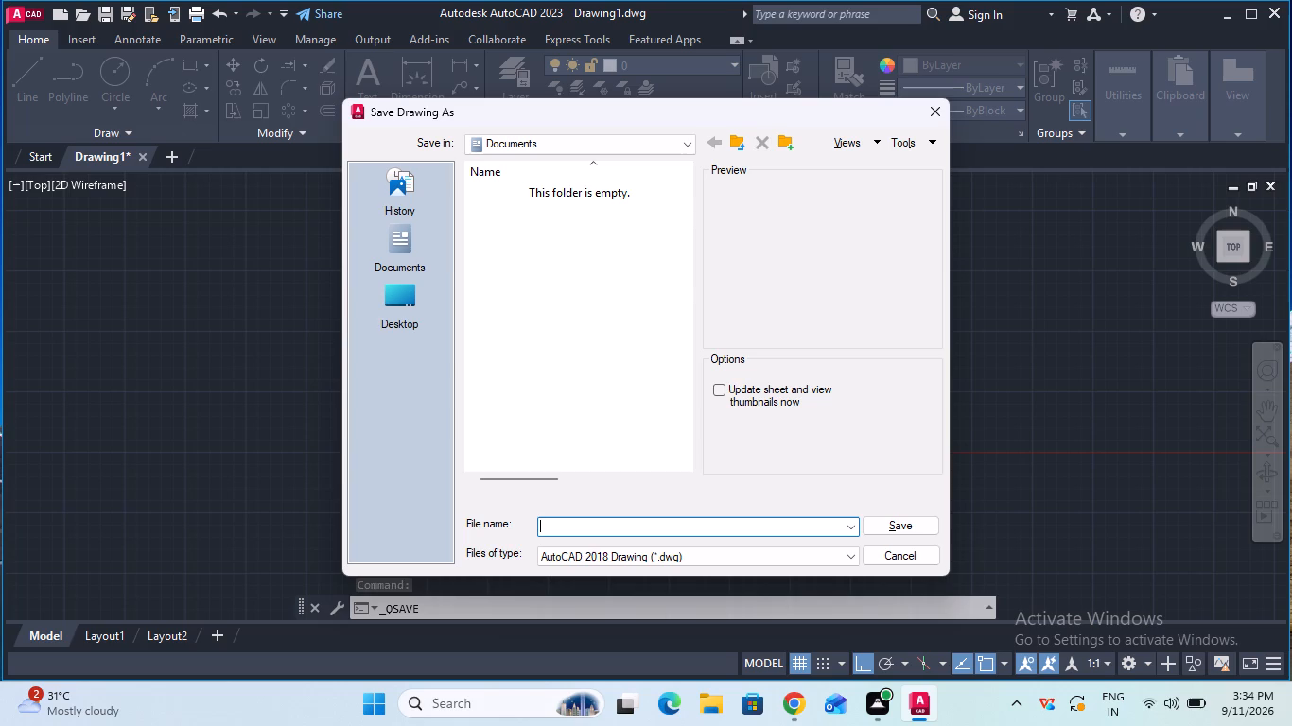
key(b)
text(utterfly)
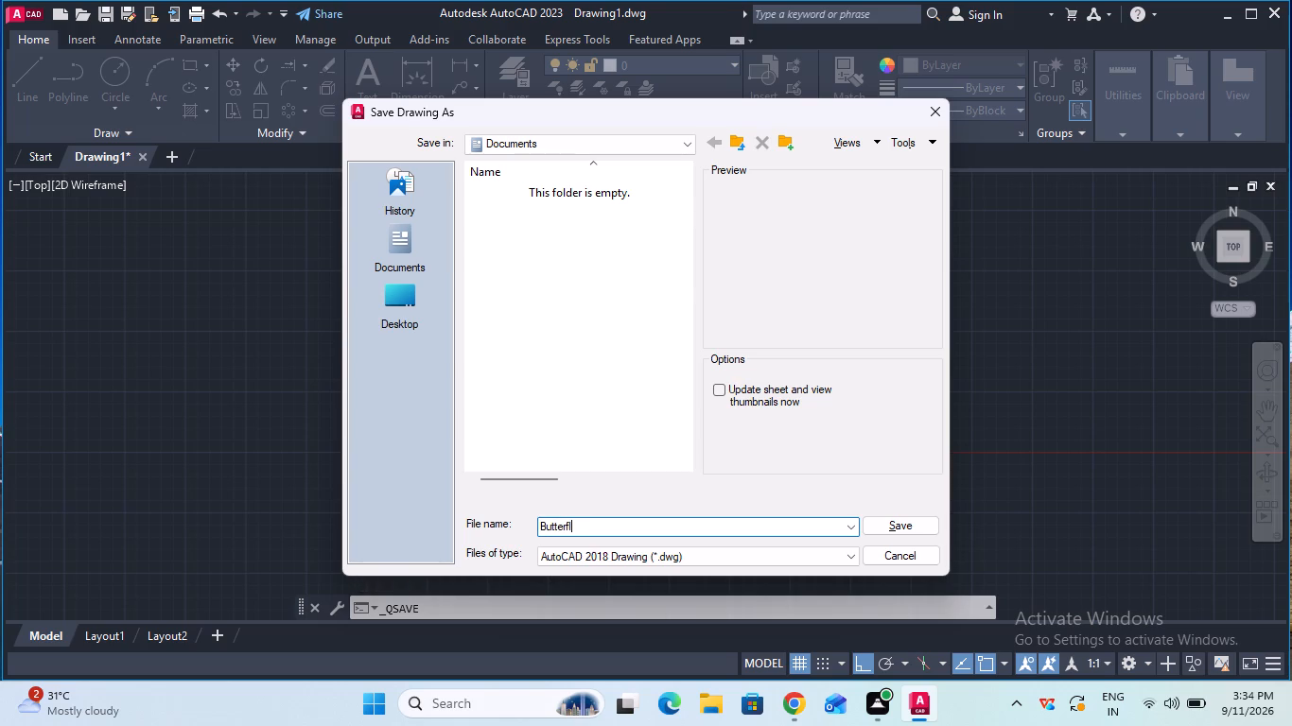
key(space)
key(v)
text(alve)
click(879, 528)
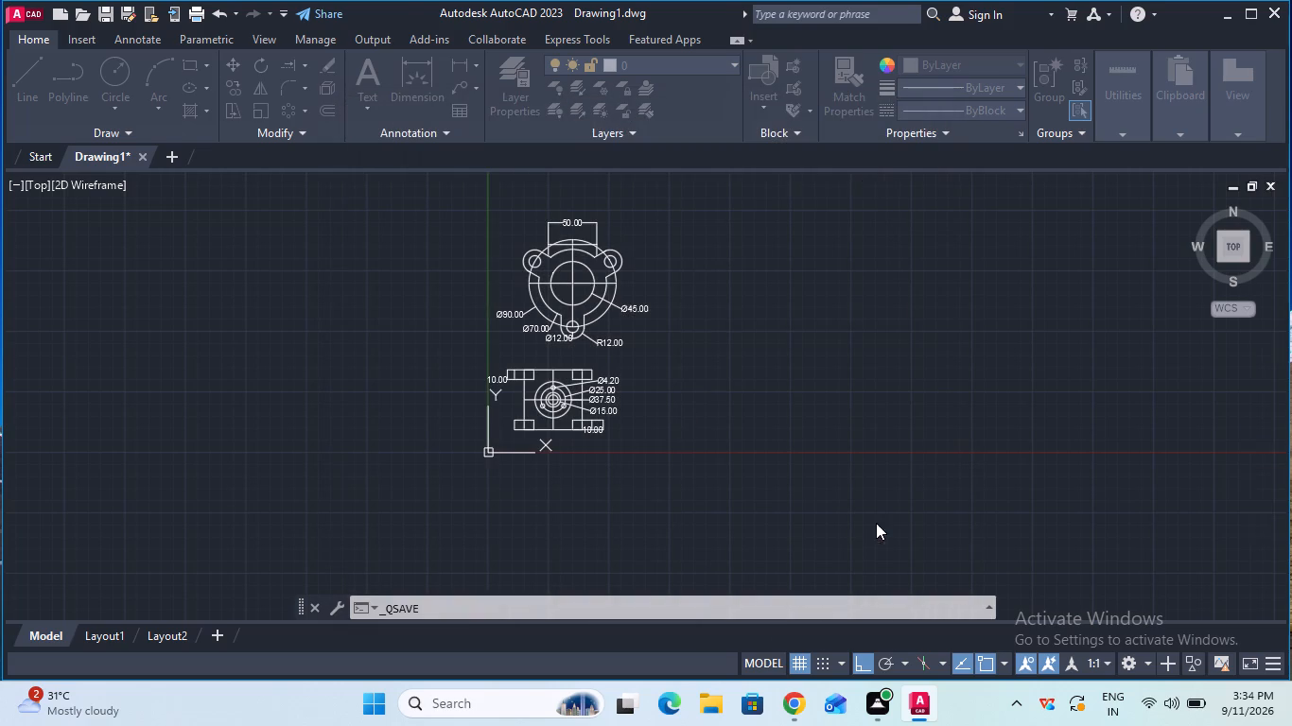
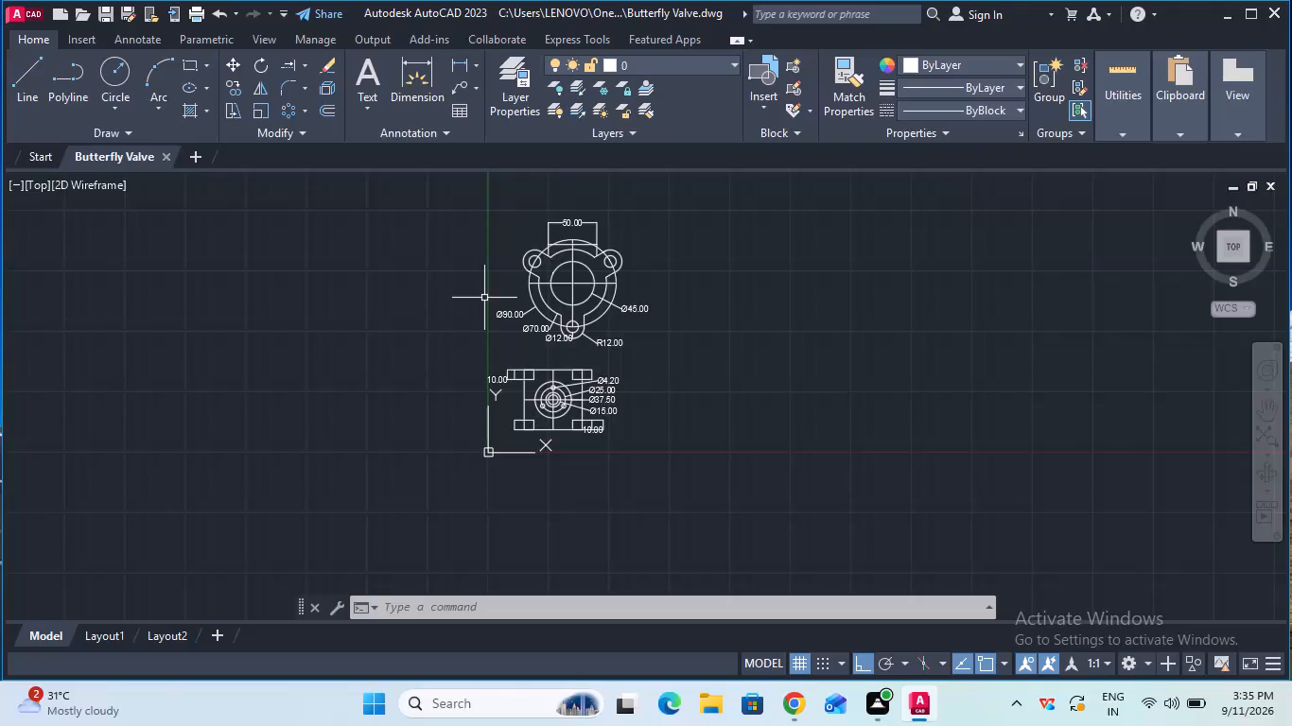
Set up a plot of the model on ISO A4 (297.00 x 210.00 MM) paper with the plot centred.
click(197, 15)
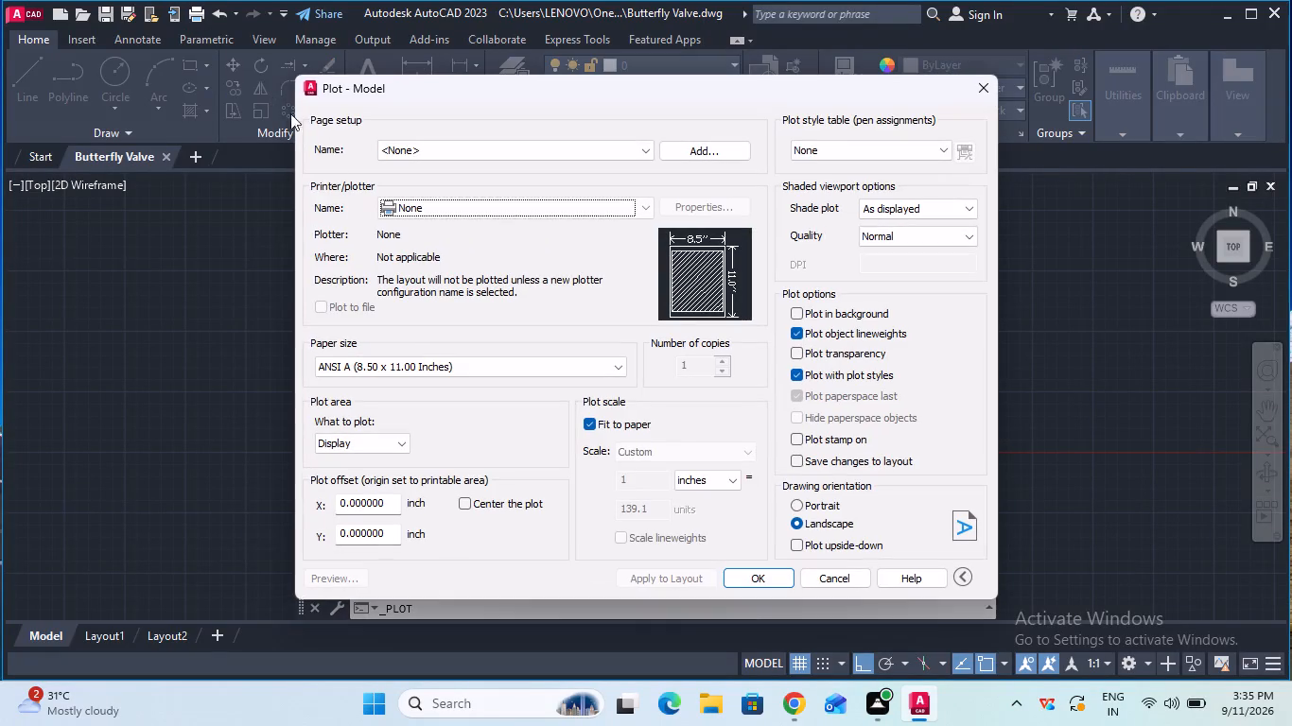
click(549, 363)
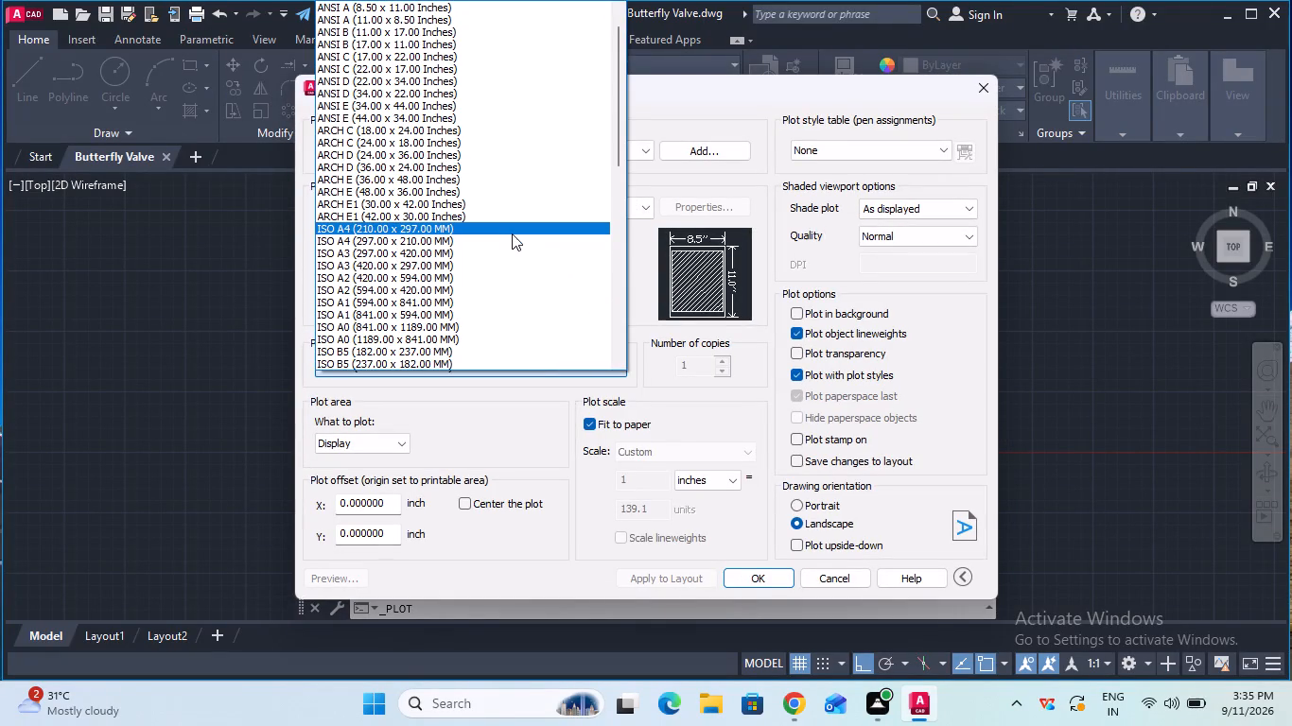
click(512, 239)
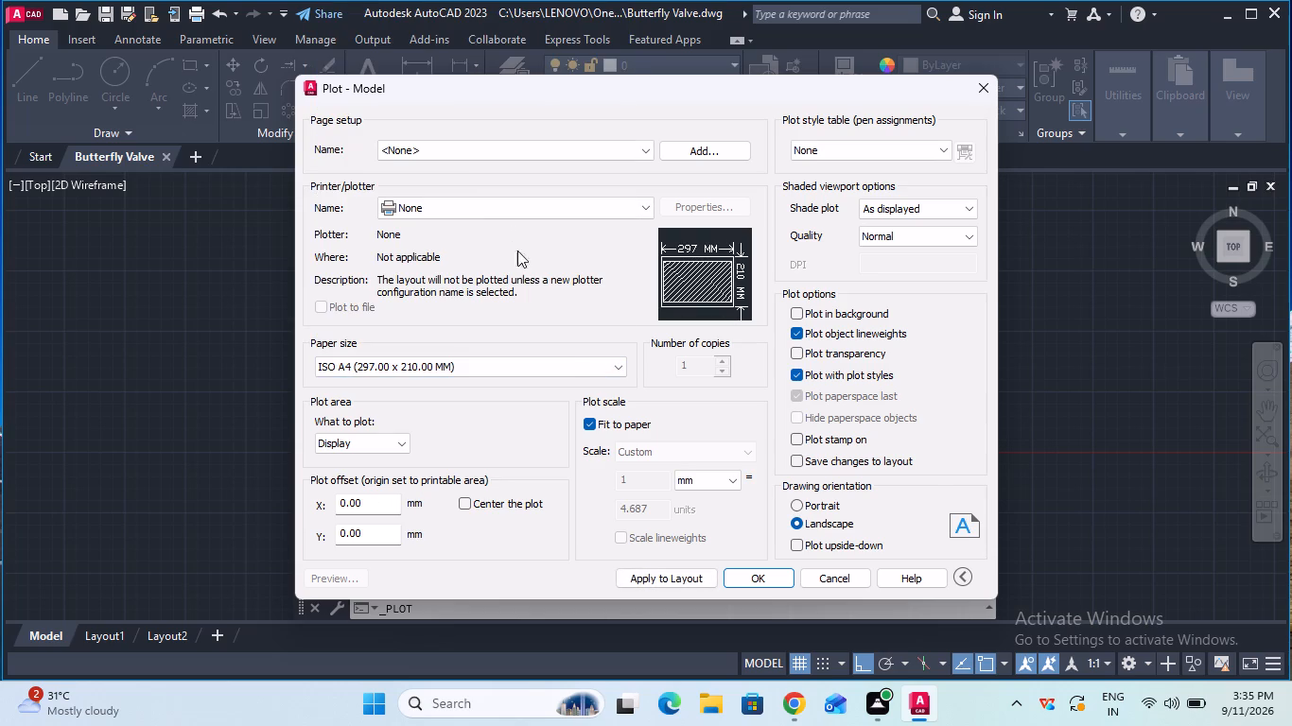
click(408, 445)
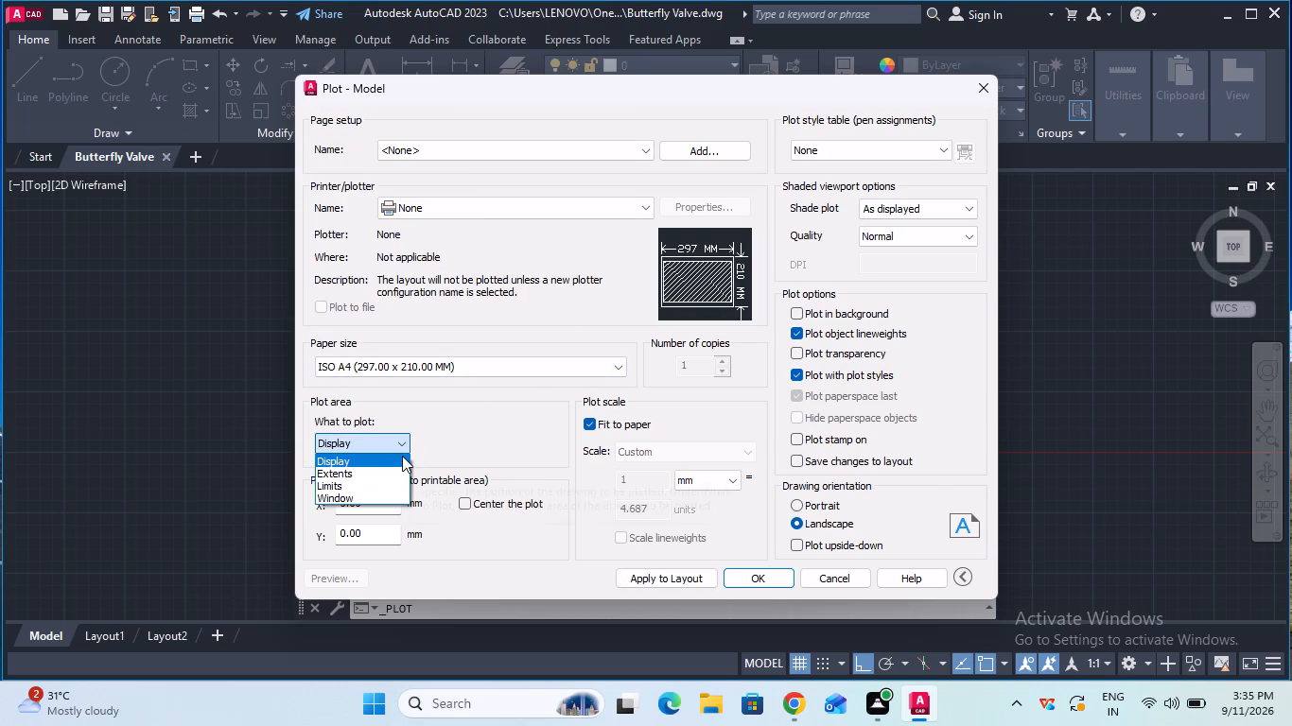
click(471, 501)
click(471, 501)
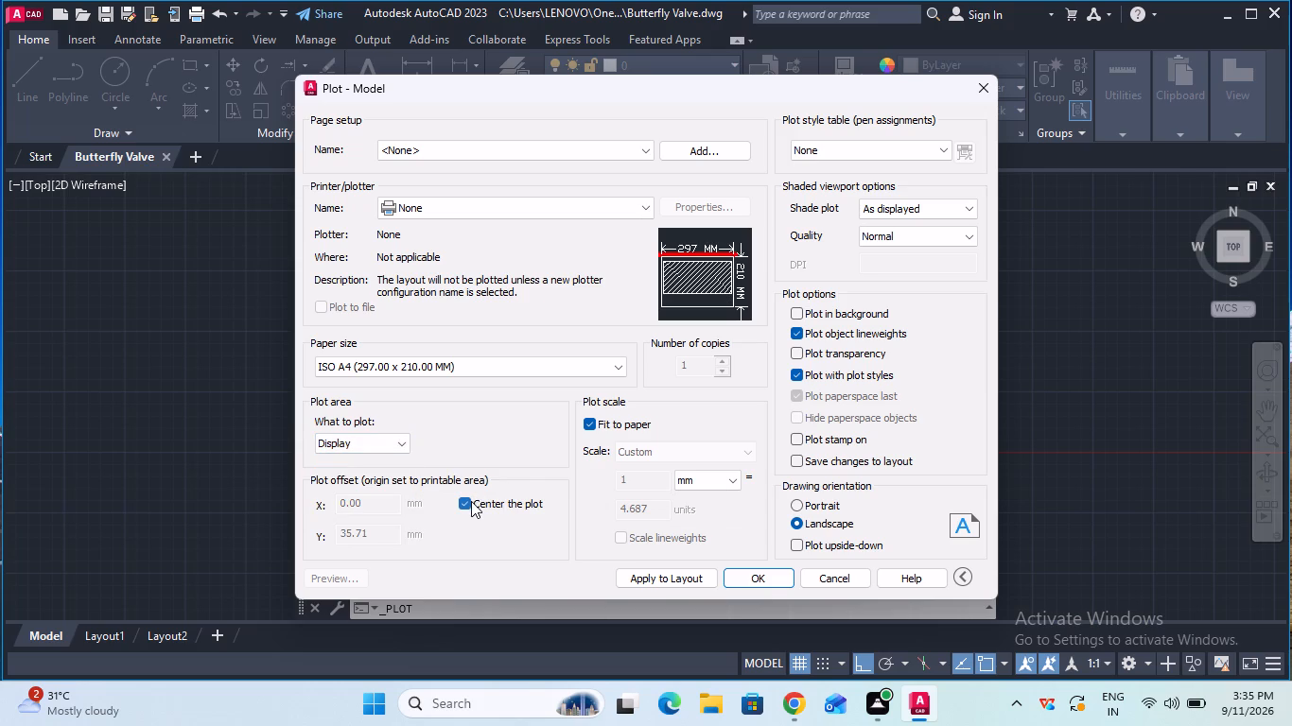
Define the plot area as a window enclosing both dimensioned views of the valve.
click(396, 446)
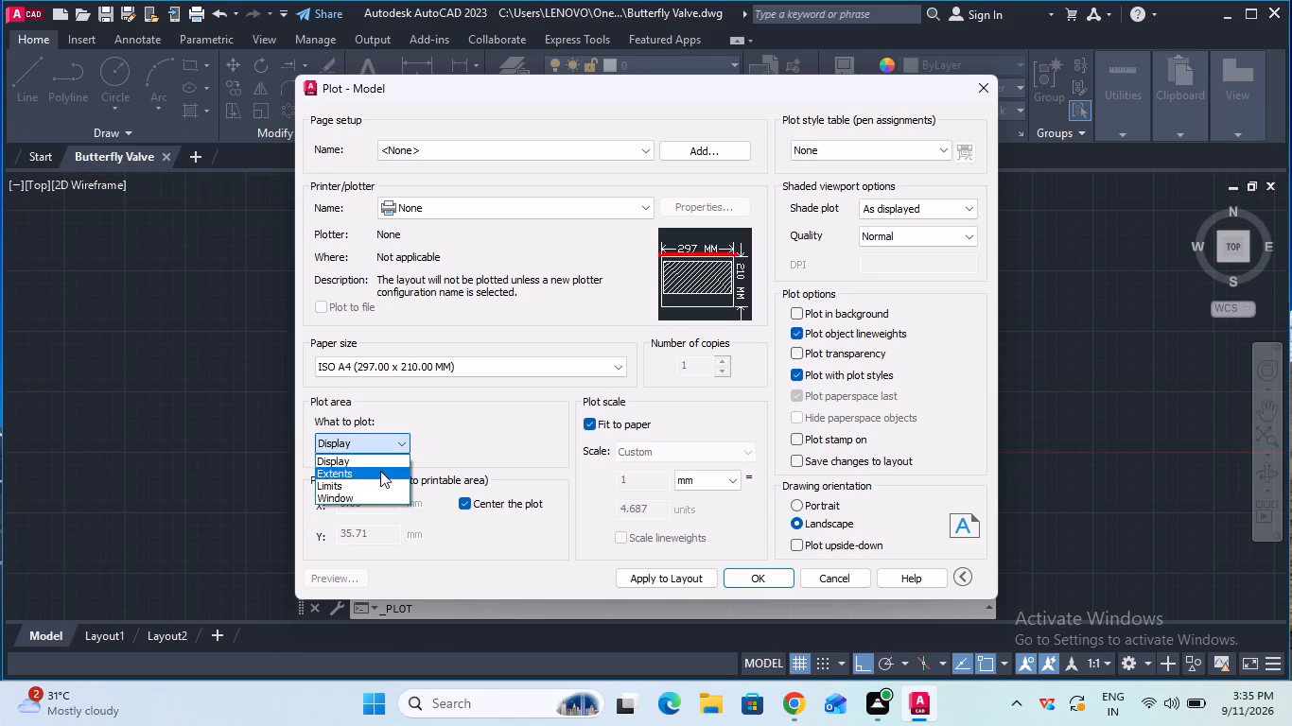
click(376, 498)
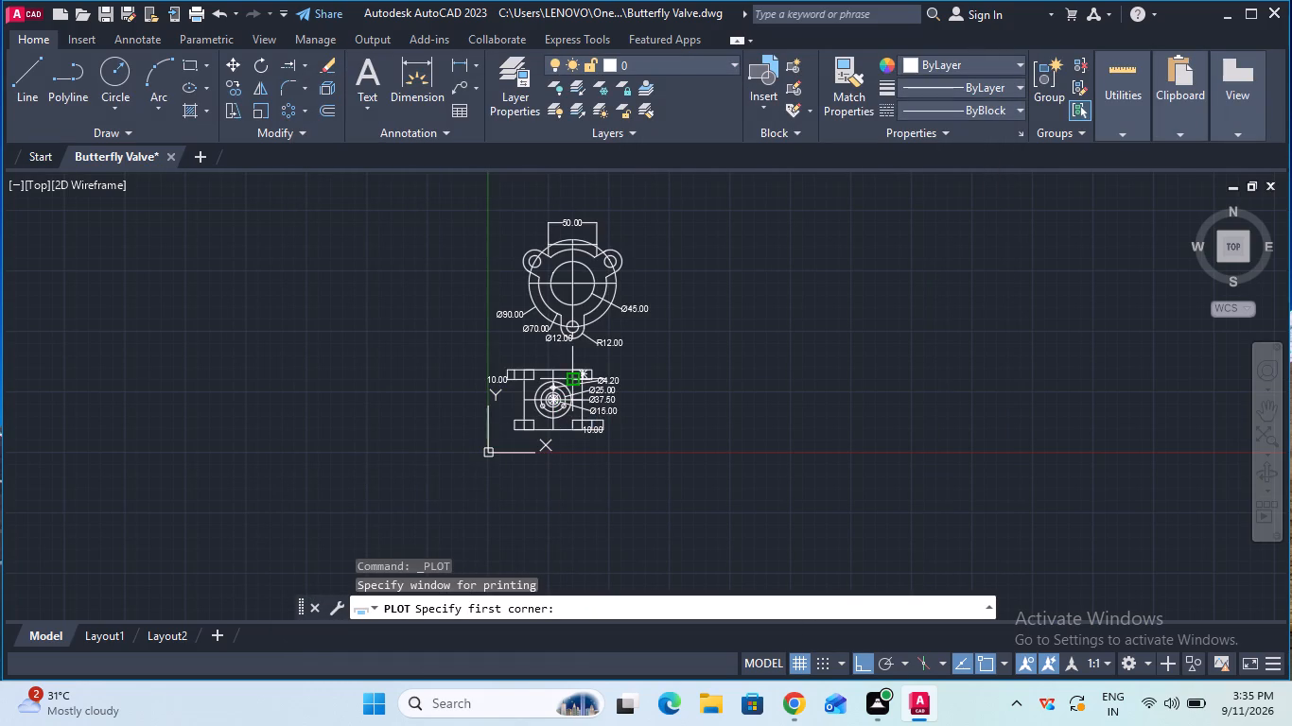
click(466, 206)
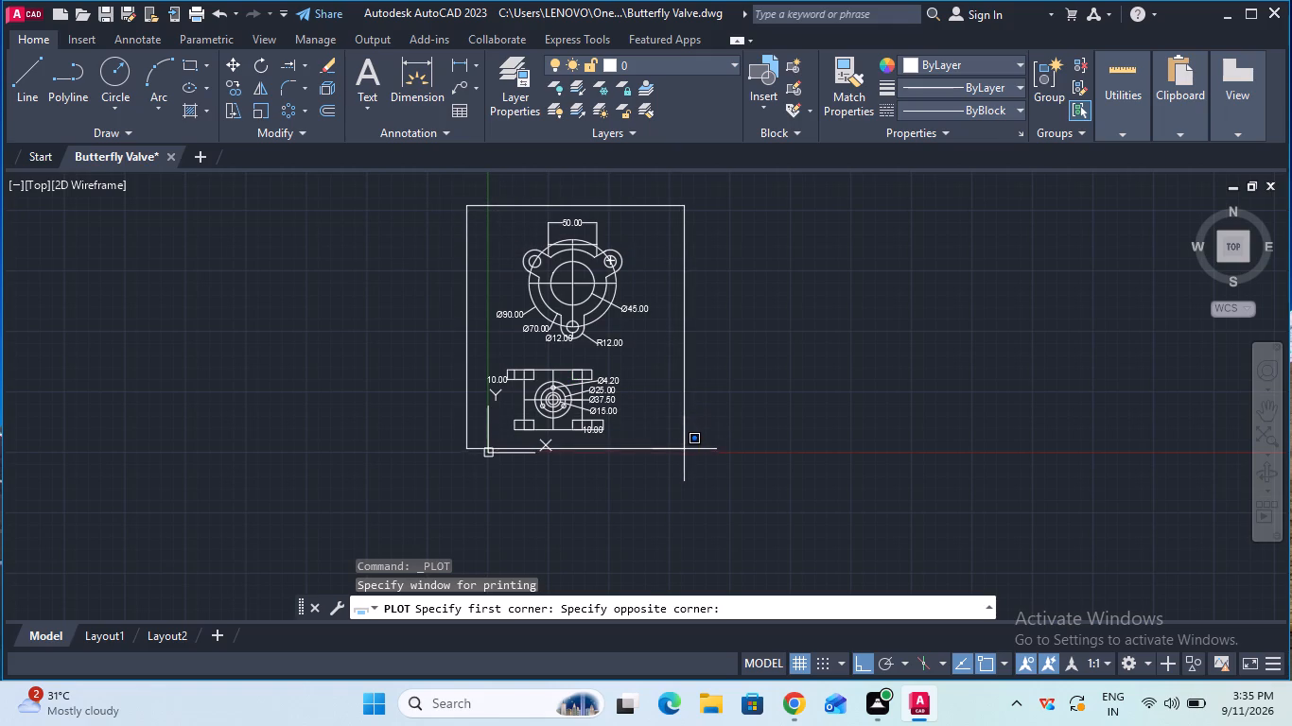
click(685, 450)
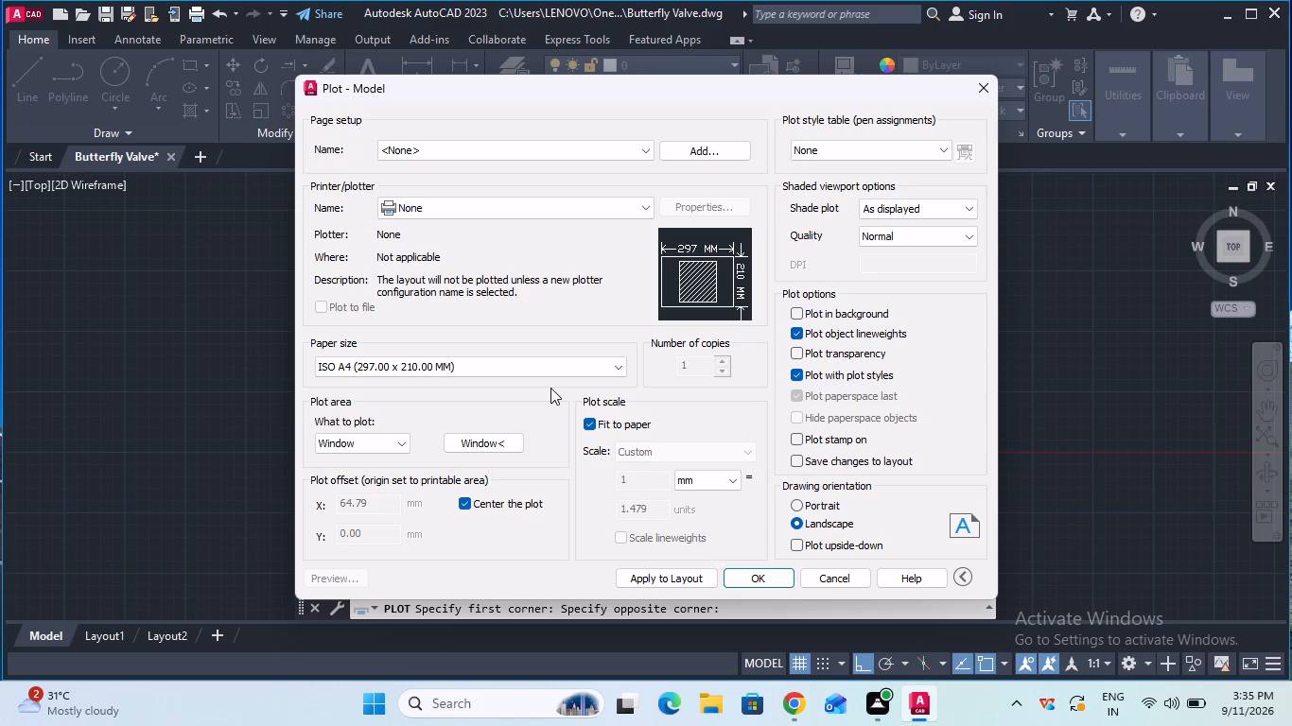
Plot with DWG To PDF.pc3 to Butterfly Valve-Model.pdf in the Documents folder, and close the resulting PDF.
click(569, 212)
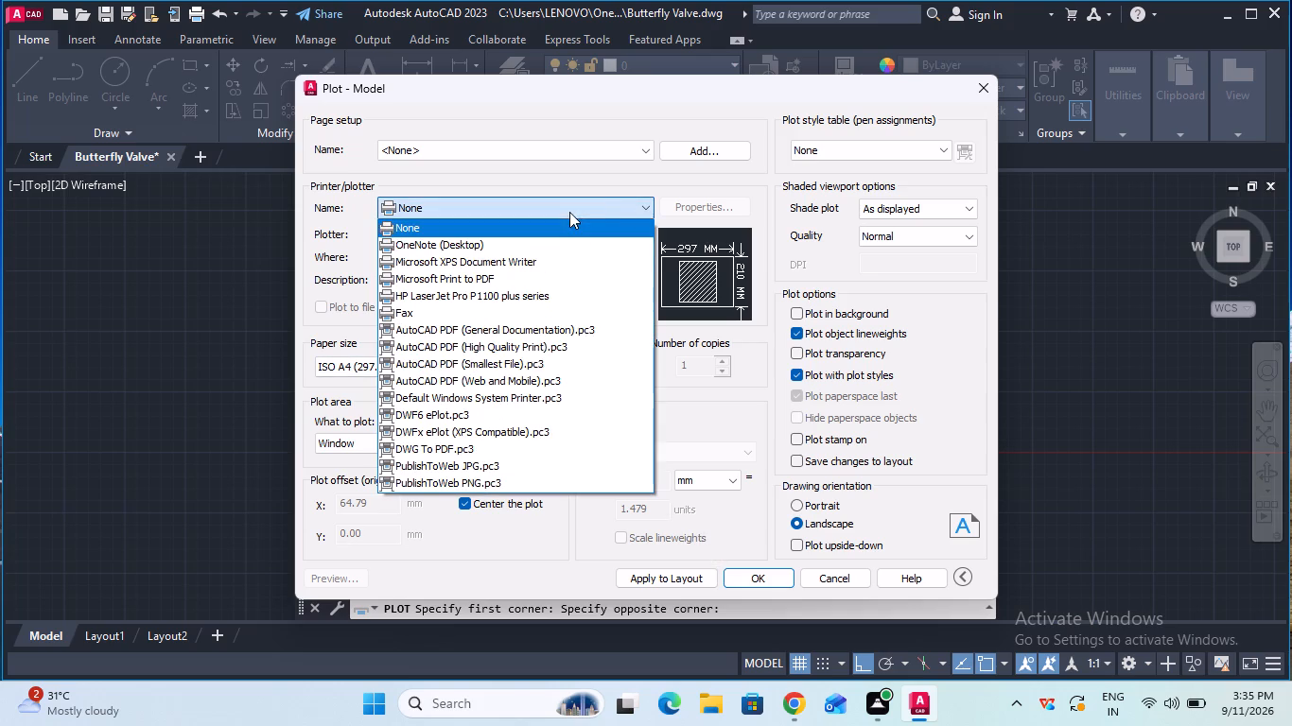
click(575, 446)
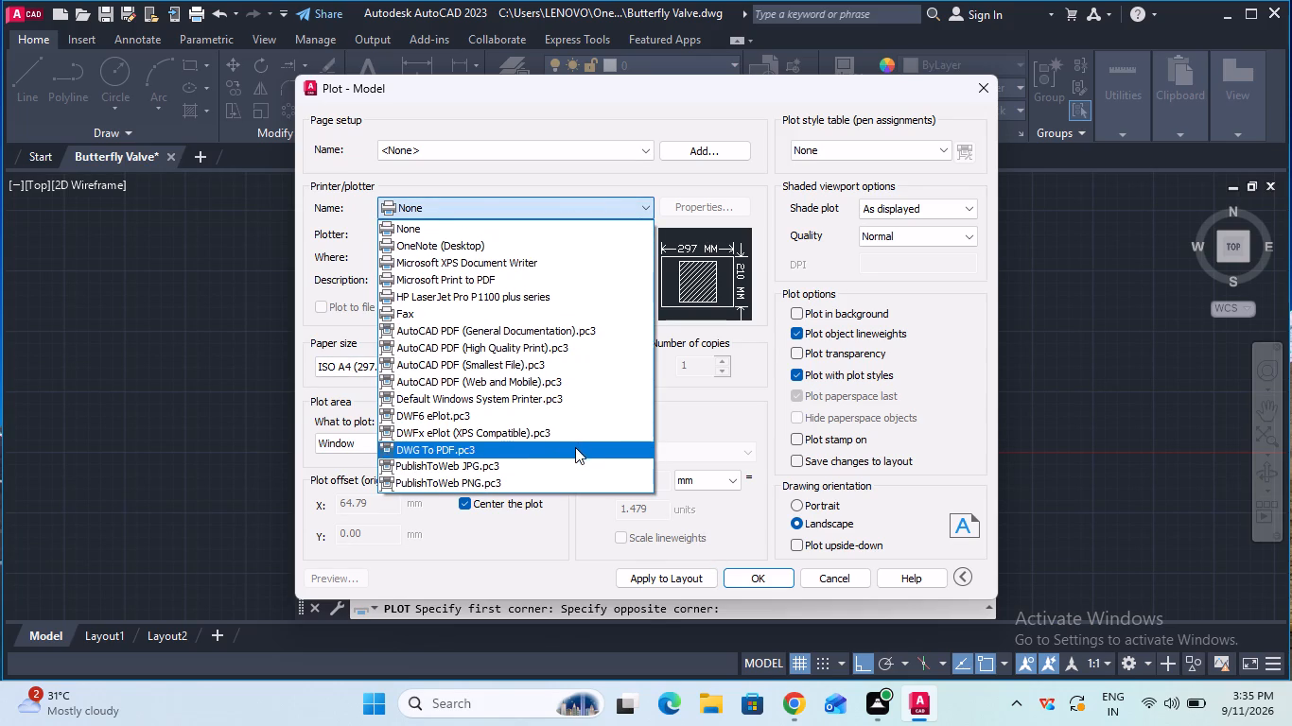
click(772, 578)
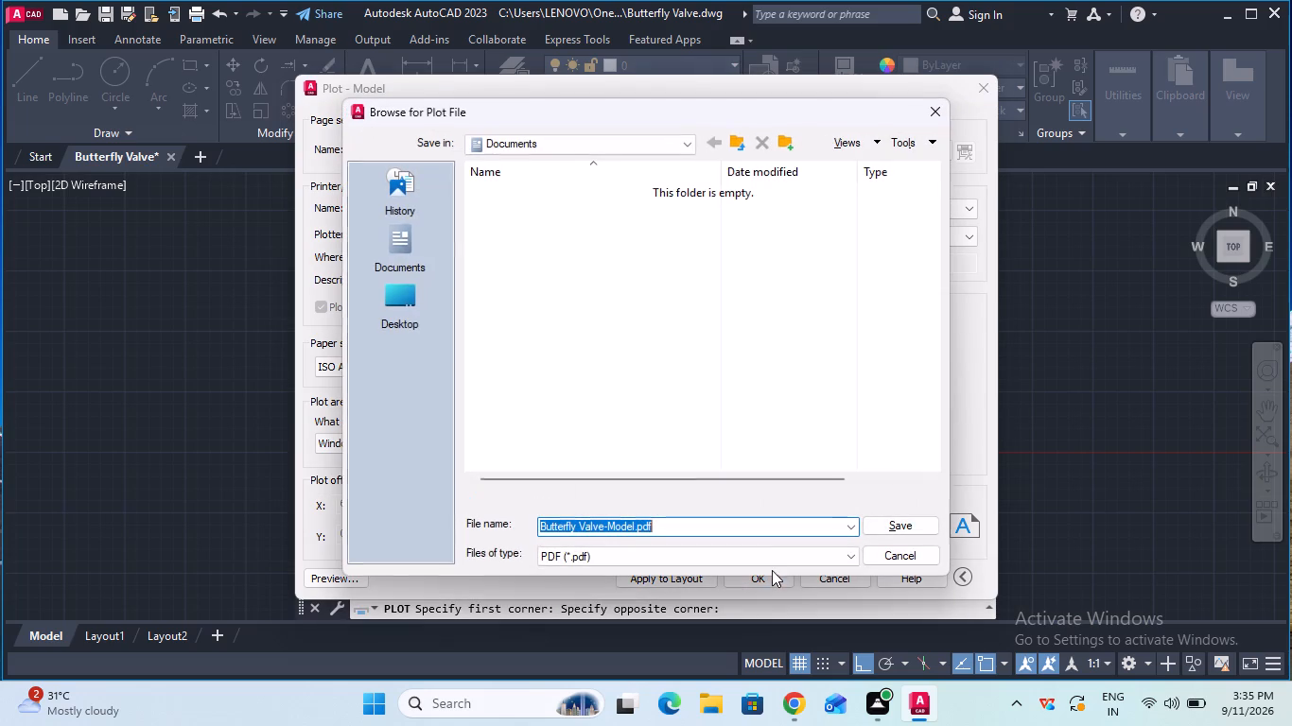
click(879, 520)
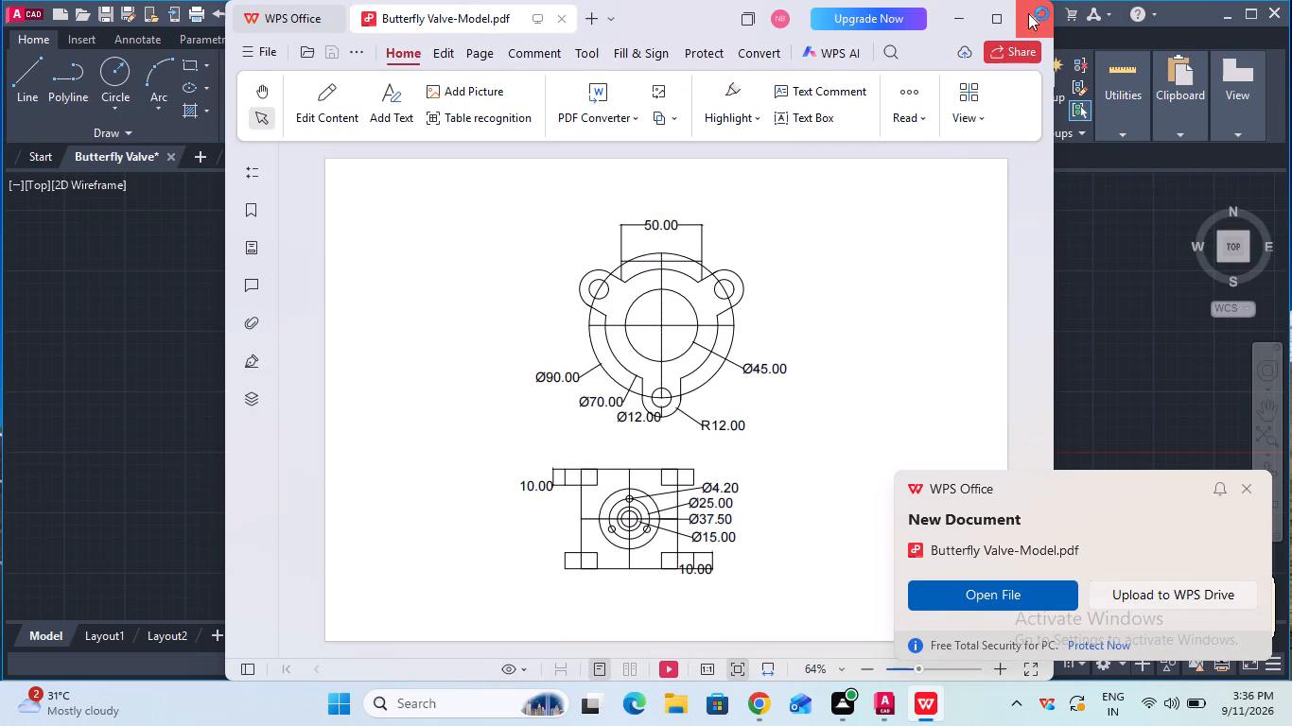
click(1028, 13)
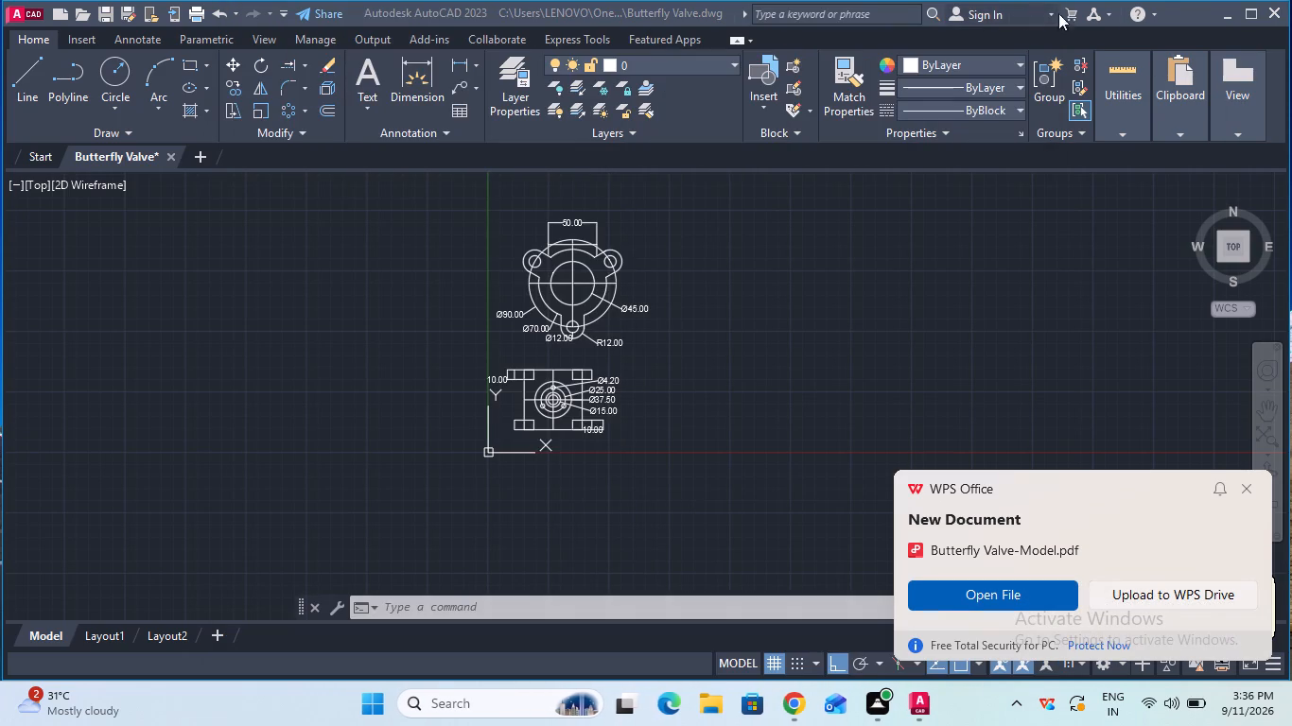
Quit AutoCAD, saving the changes to Butterfly Valve.dwg.
click(1266, 8)
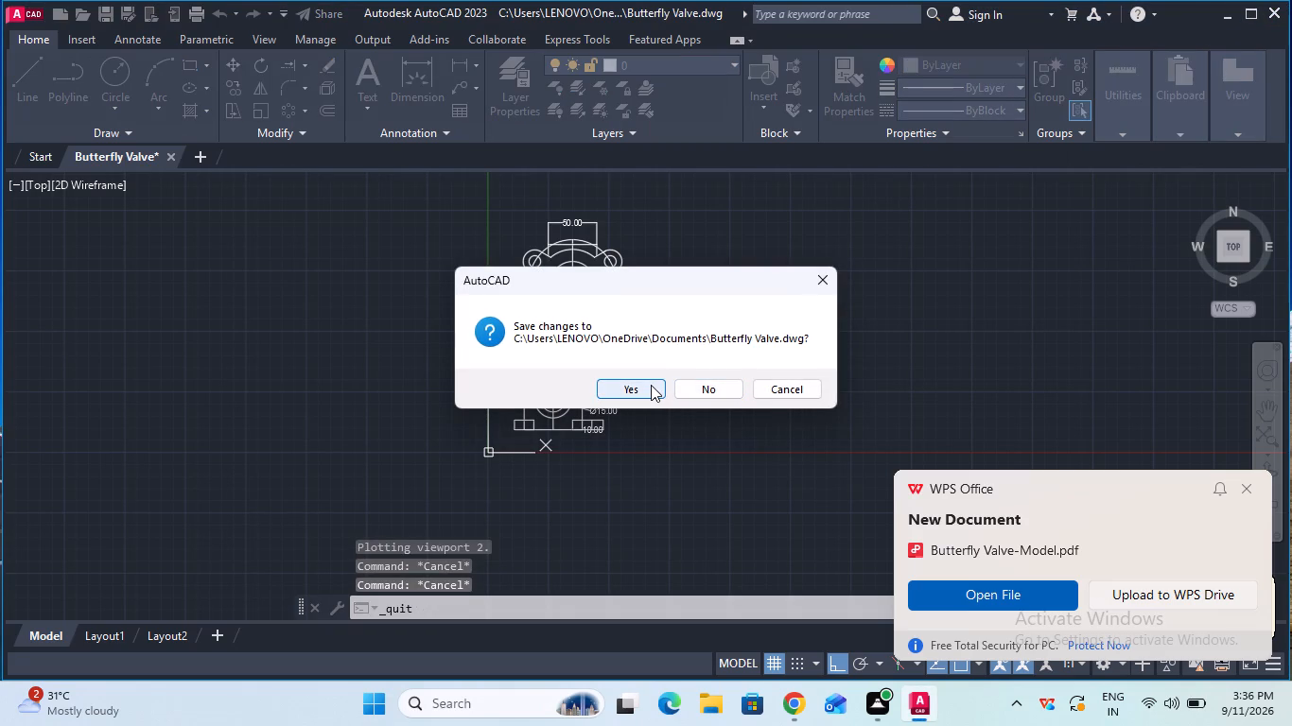
click(651, 385)
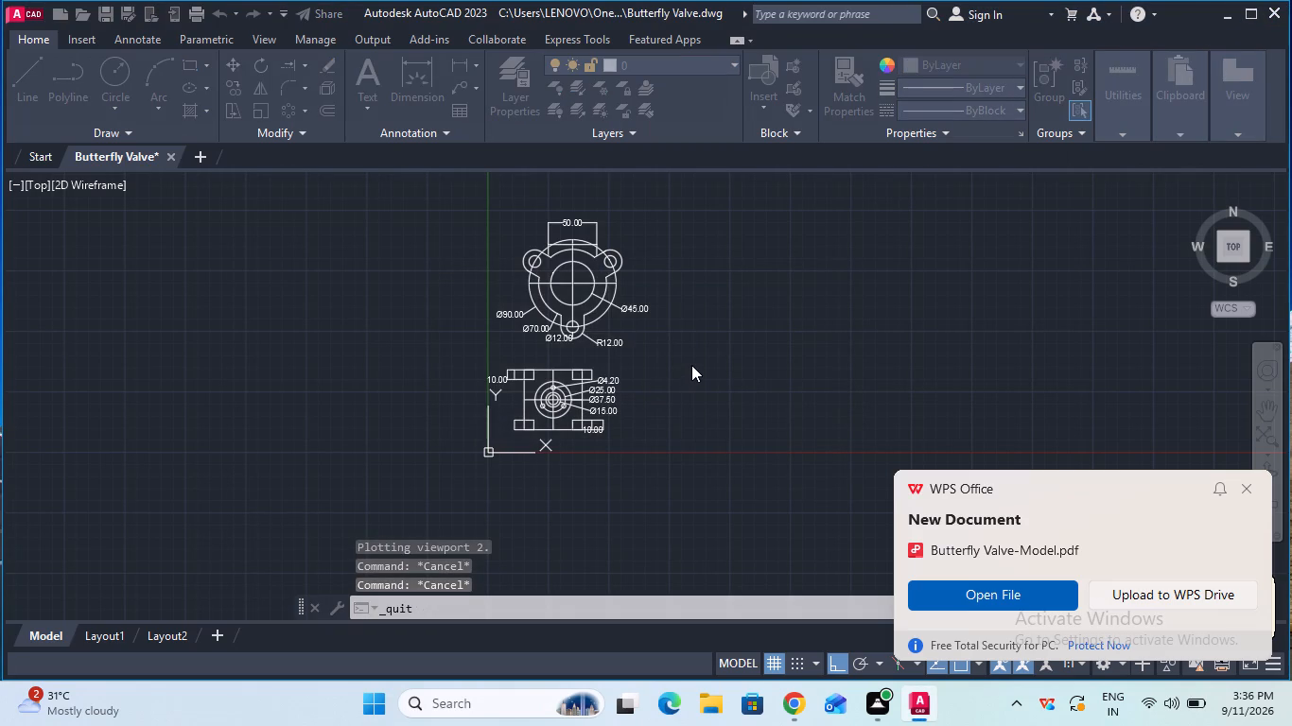